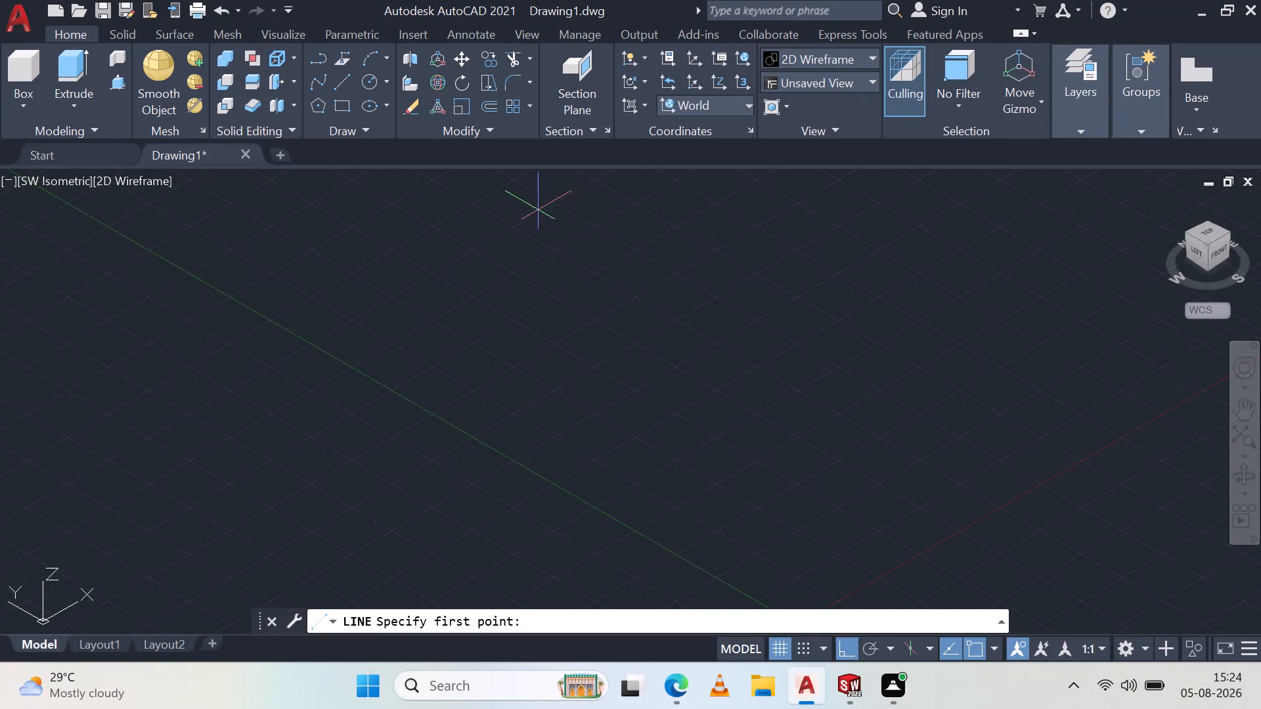
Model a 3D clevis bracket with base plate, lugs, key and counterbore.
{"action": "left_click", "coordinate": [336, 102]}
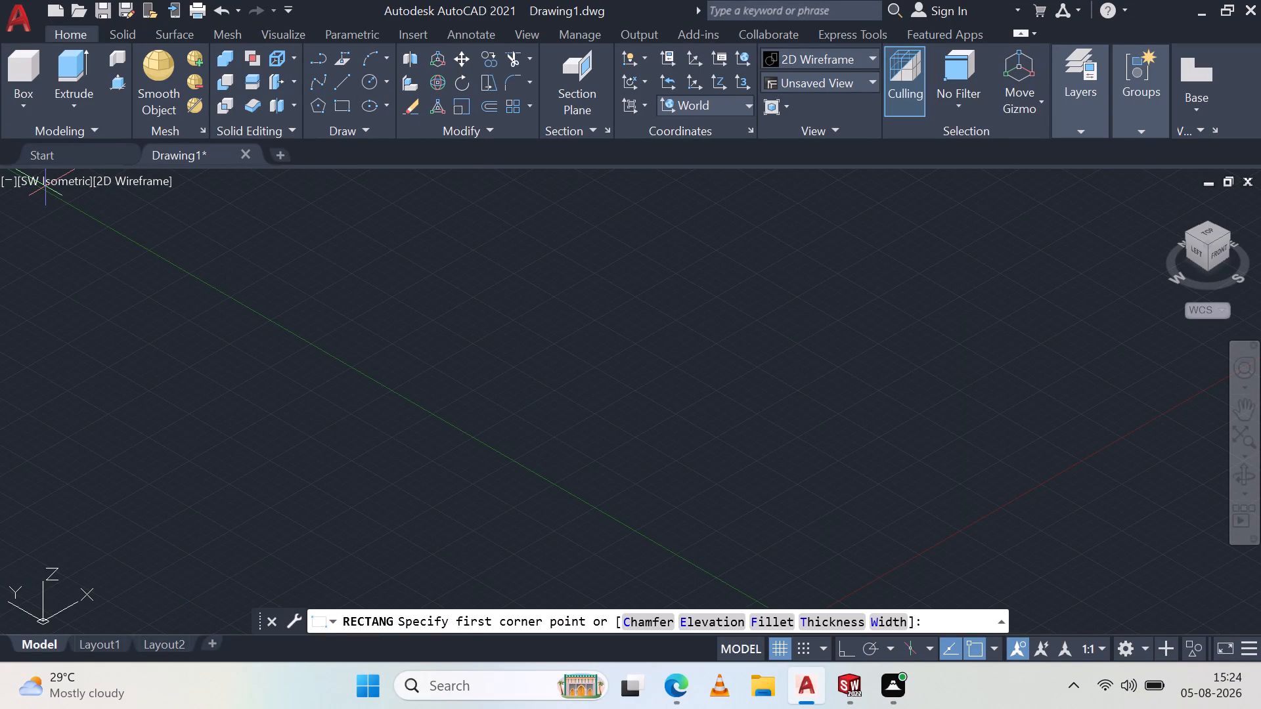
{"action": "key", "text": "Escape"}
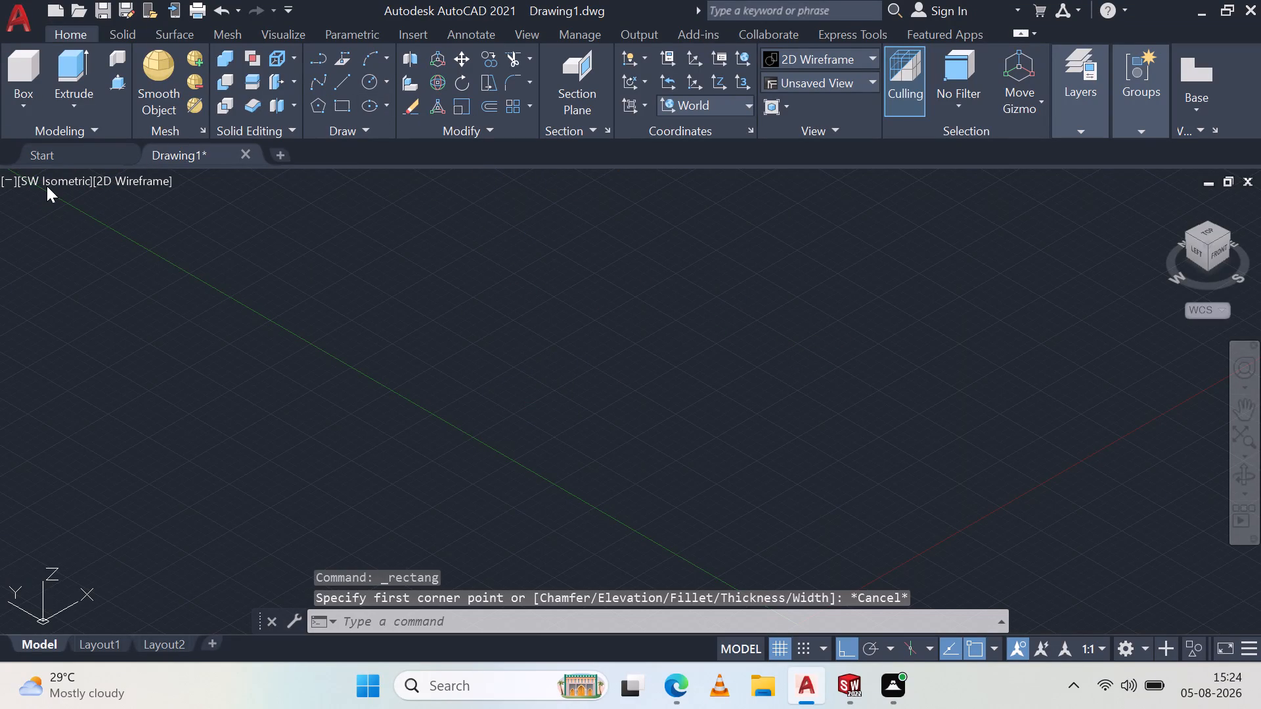
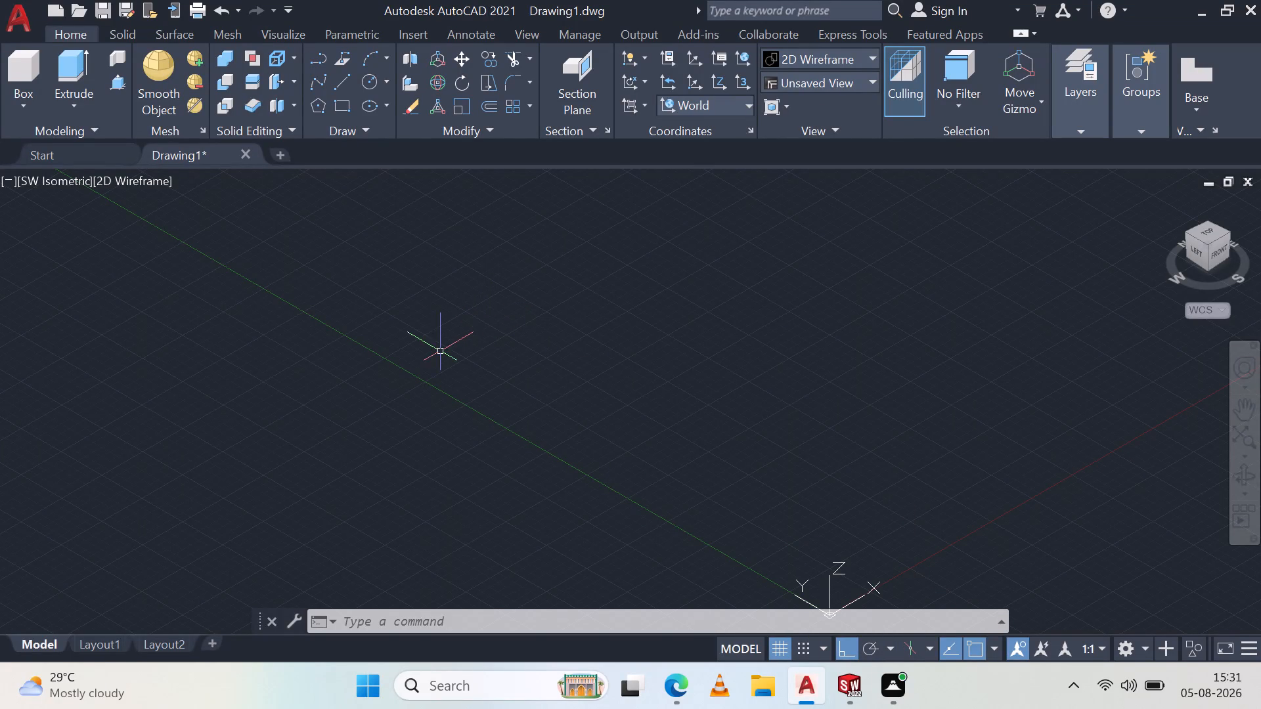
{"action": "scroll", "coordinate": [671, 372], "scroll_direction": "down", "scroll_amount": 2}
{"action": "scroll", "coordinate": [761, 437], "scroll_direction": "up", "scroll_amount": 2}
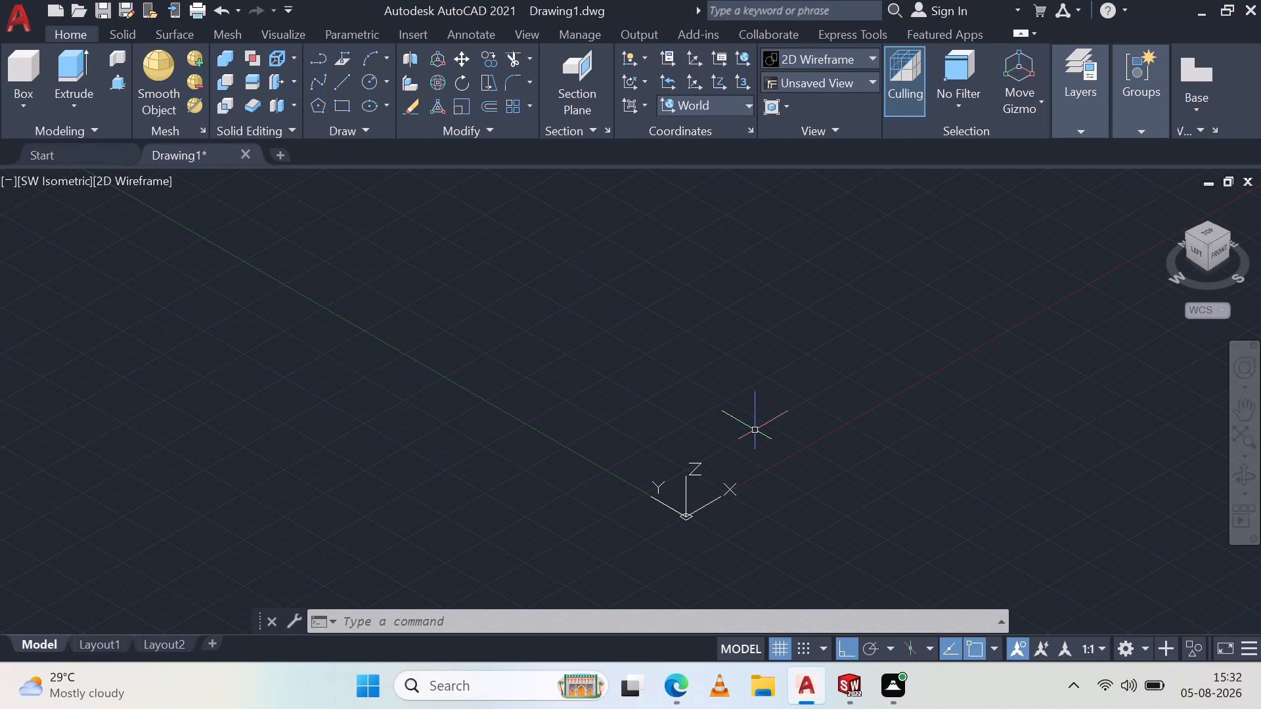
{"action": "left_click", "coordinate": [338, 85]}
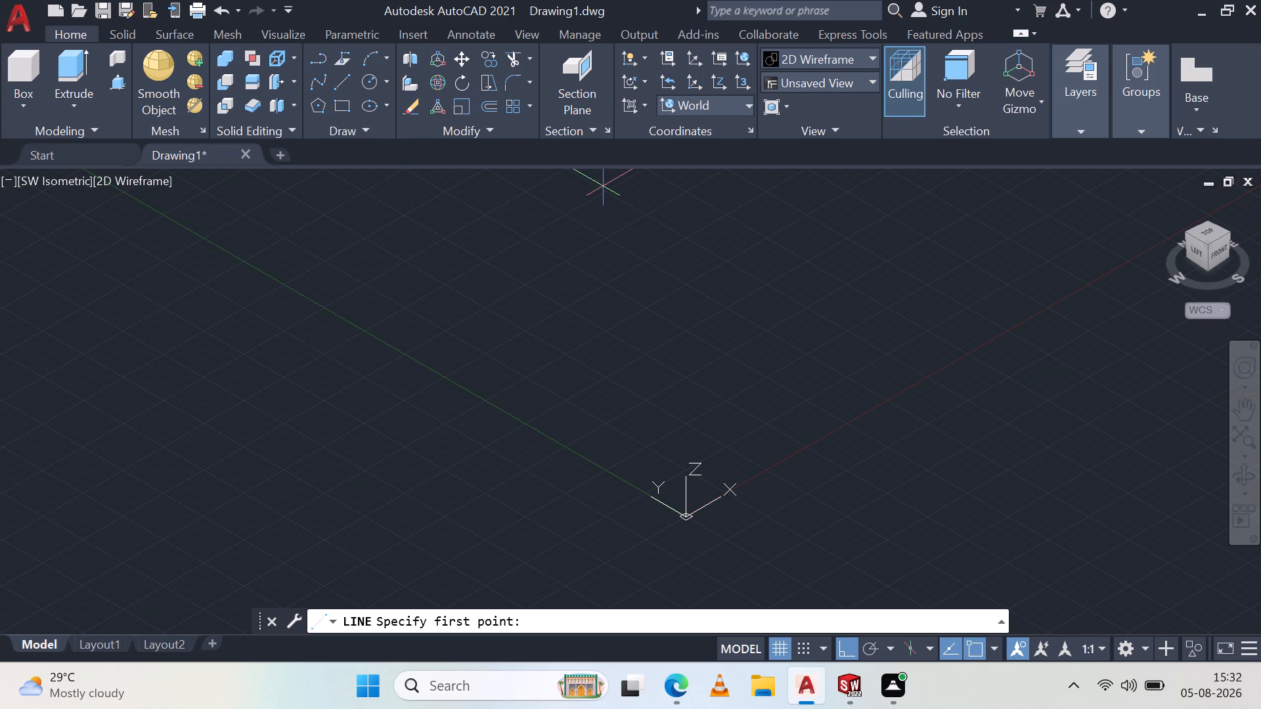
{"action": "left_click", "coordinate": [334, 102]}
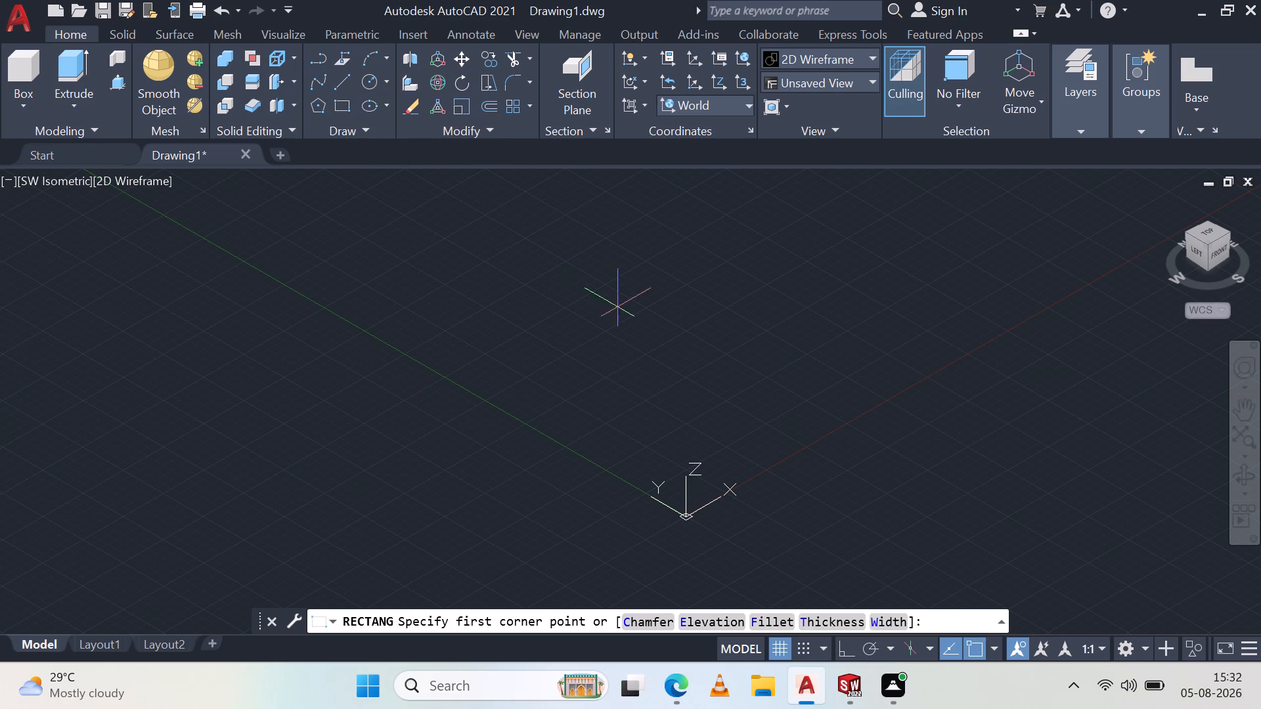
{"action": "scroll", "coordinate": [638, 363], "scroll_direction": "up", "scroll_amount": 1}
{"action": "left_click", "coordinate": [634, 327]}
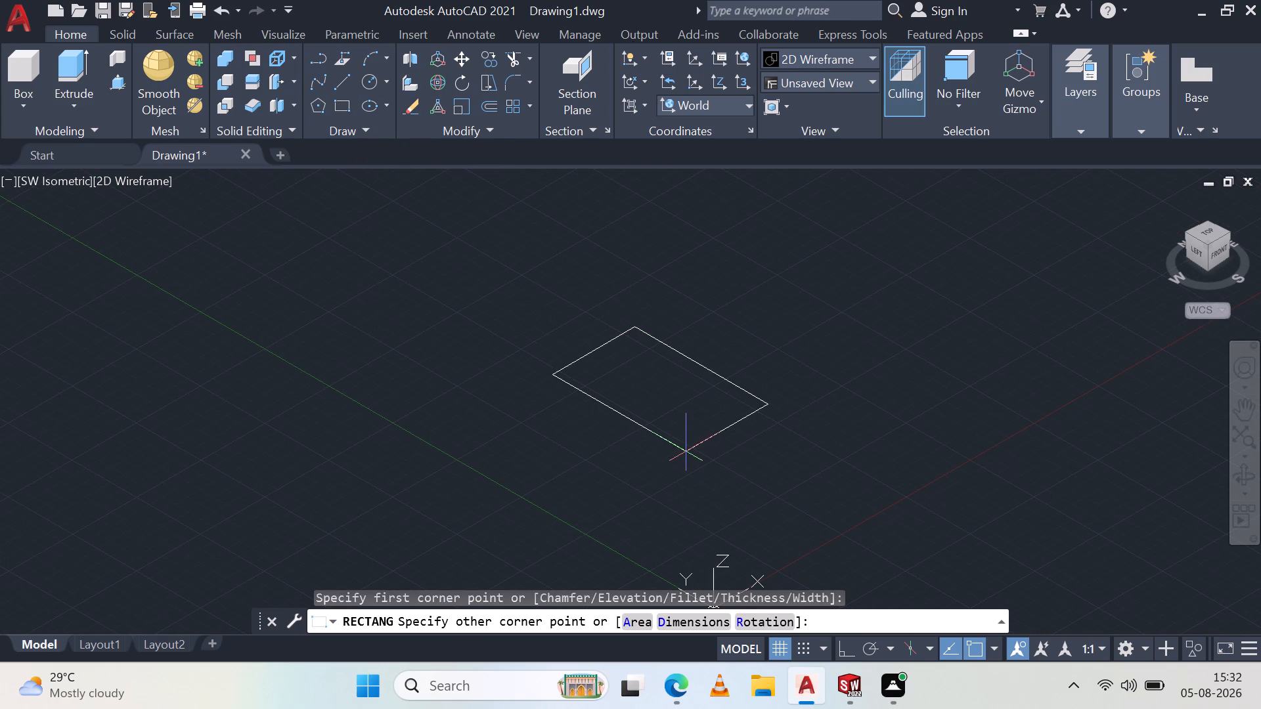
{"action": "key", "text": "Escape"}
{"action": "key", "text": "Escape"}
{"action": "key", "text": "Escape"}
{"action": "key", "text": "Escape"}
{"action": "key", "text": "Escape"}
Switch the drawing from the isometric view to the Top view.
{"action": "left_click", "coordinate": [853, 58]}
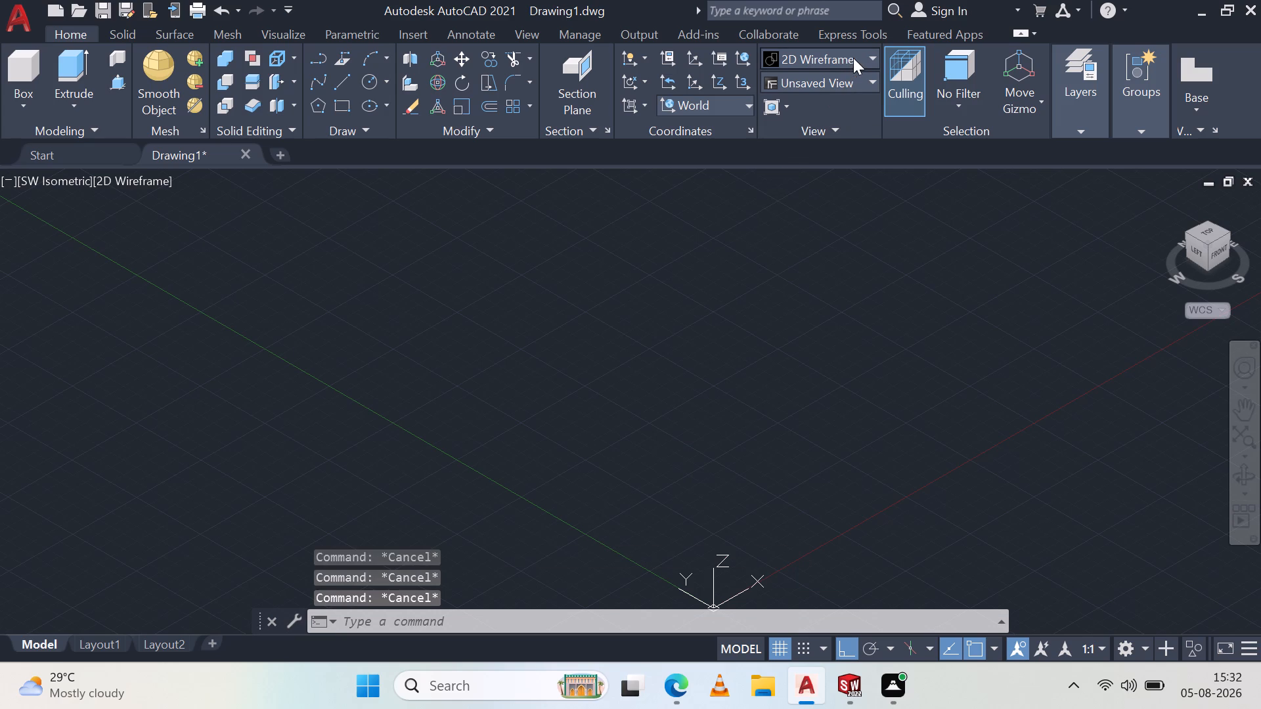
{"action": "left_click", "coordinate": [800, 89]}
{"action": "left_click", "coordinate": [863, 77]}
{"action": "left_click", "coordinate": [787, 106]}
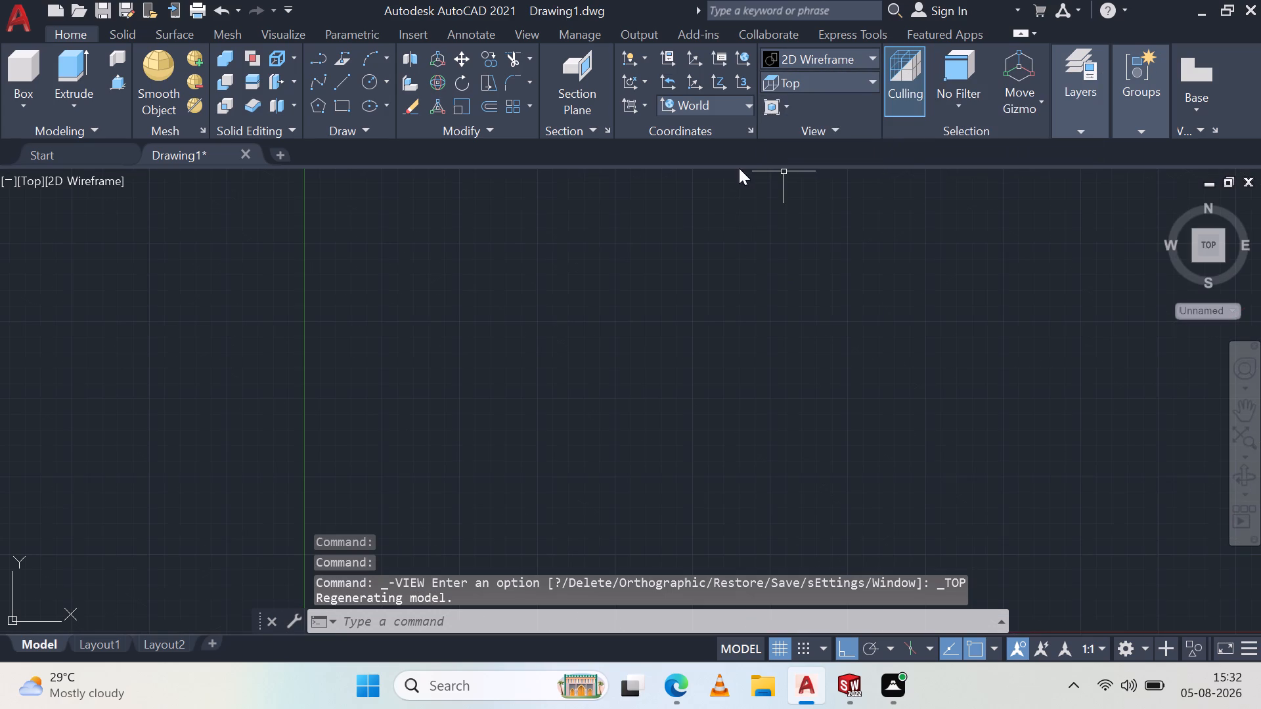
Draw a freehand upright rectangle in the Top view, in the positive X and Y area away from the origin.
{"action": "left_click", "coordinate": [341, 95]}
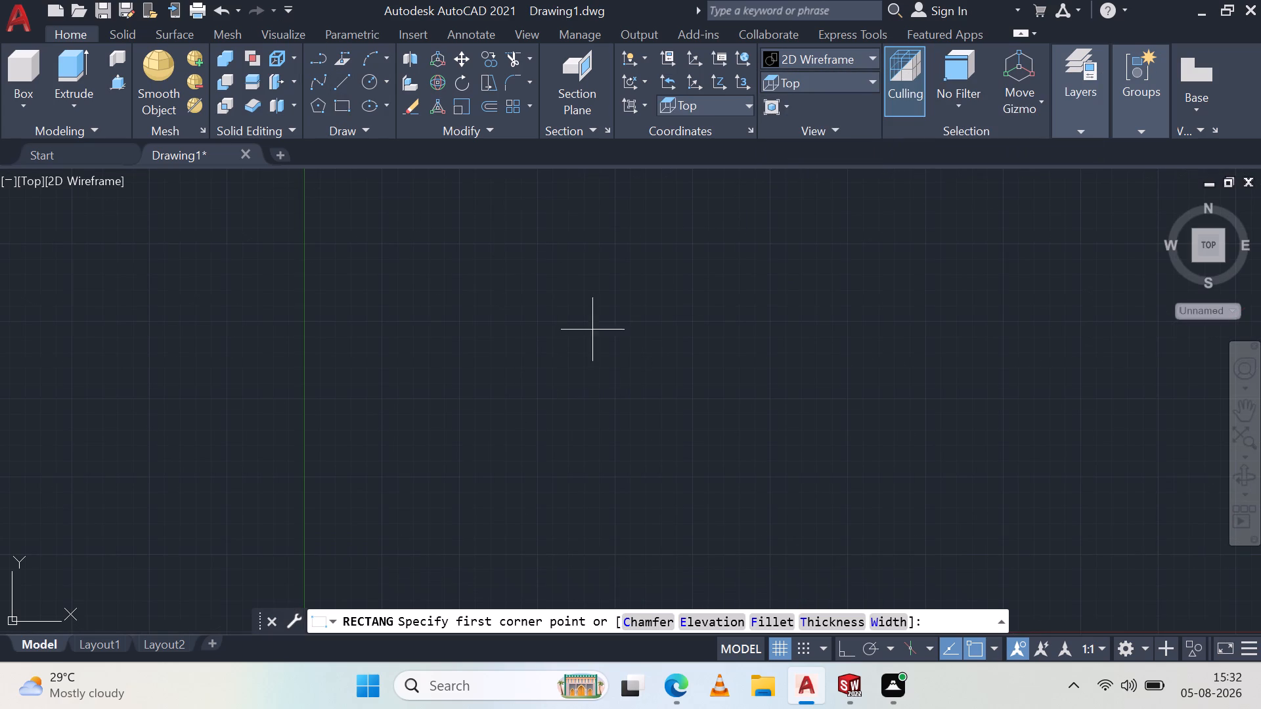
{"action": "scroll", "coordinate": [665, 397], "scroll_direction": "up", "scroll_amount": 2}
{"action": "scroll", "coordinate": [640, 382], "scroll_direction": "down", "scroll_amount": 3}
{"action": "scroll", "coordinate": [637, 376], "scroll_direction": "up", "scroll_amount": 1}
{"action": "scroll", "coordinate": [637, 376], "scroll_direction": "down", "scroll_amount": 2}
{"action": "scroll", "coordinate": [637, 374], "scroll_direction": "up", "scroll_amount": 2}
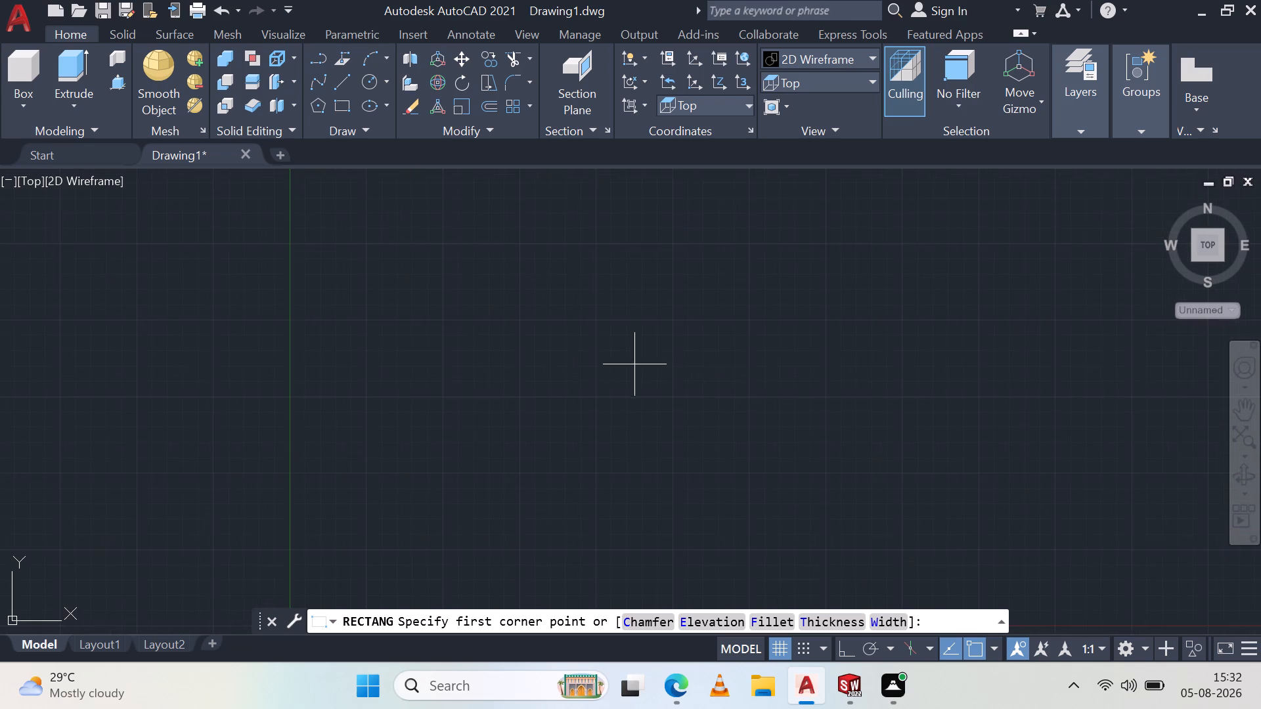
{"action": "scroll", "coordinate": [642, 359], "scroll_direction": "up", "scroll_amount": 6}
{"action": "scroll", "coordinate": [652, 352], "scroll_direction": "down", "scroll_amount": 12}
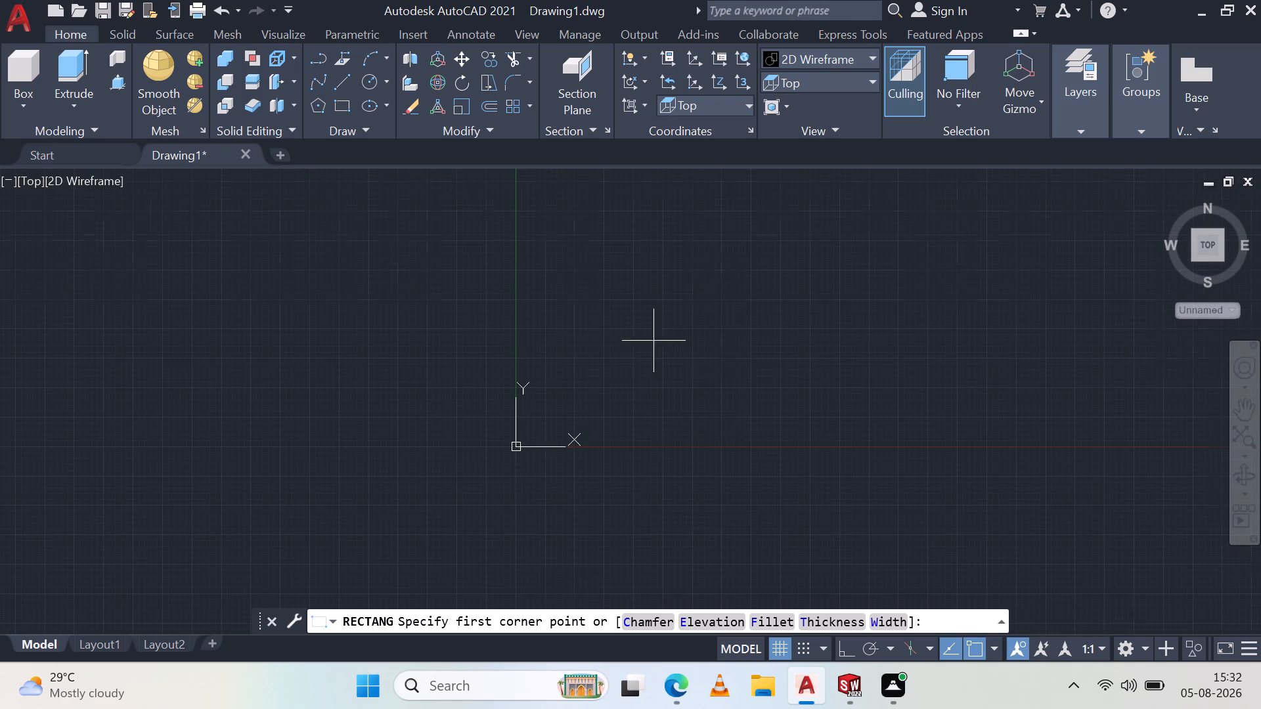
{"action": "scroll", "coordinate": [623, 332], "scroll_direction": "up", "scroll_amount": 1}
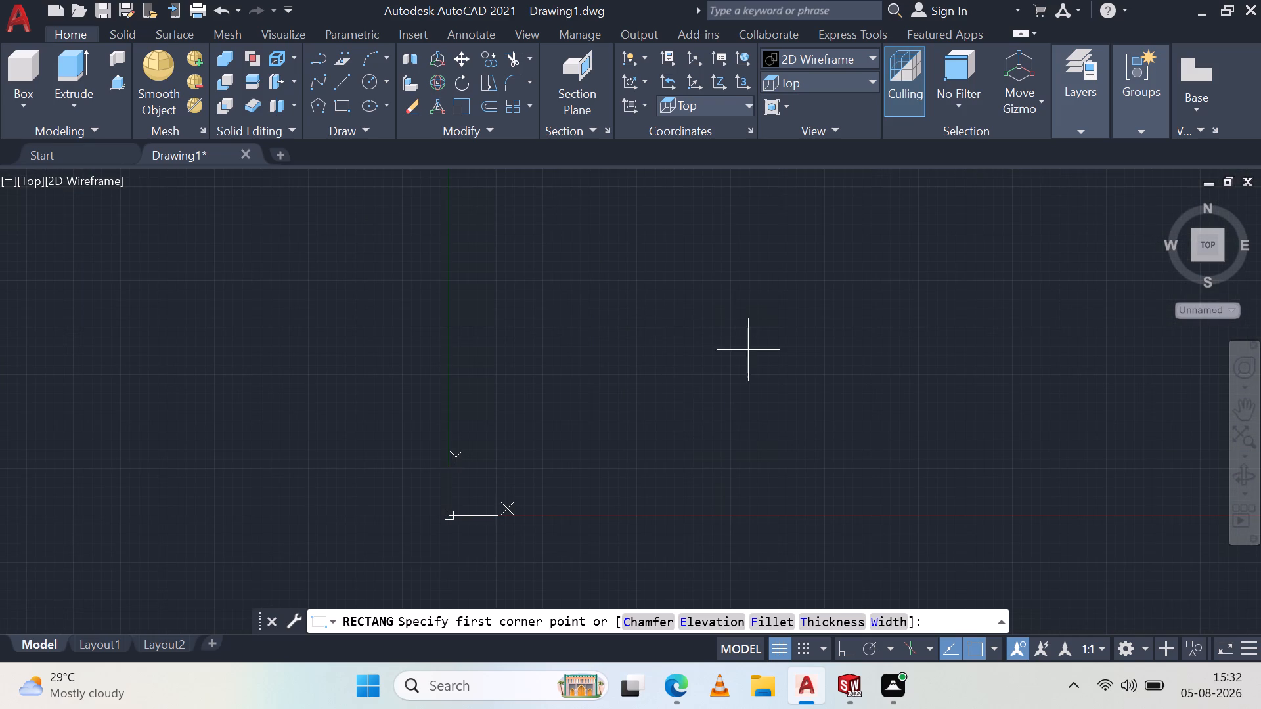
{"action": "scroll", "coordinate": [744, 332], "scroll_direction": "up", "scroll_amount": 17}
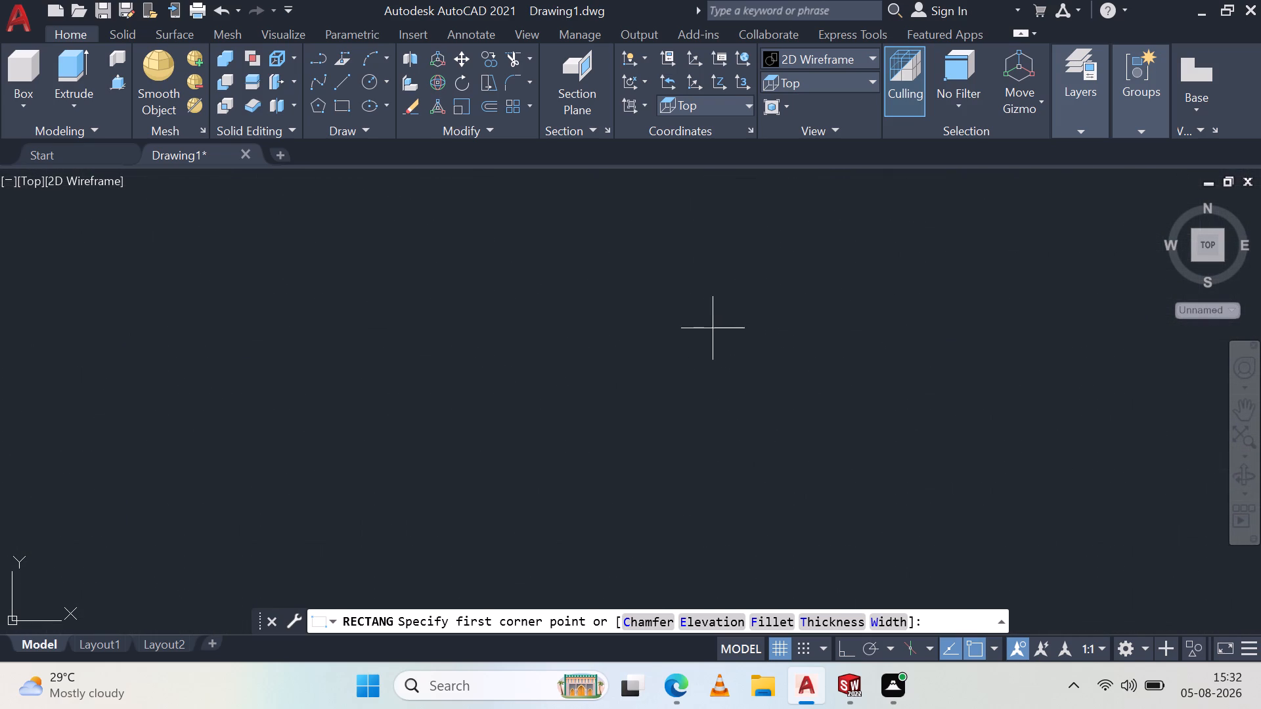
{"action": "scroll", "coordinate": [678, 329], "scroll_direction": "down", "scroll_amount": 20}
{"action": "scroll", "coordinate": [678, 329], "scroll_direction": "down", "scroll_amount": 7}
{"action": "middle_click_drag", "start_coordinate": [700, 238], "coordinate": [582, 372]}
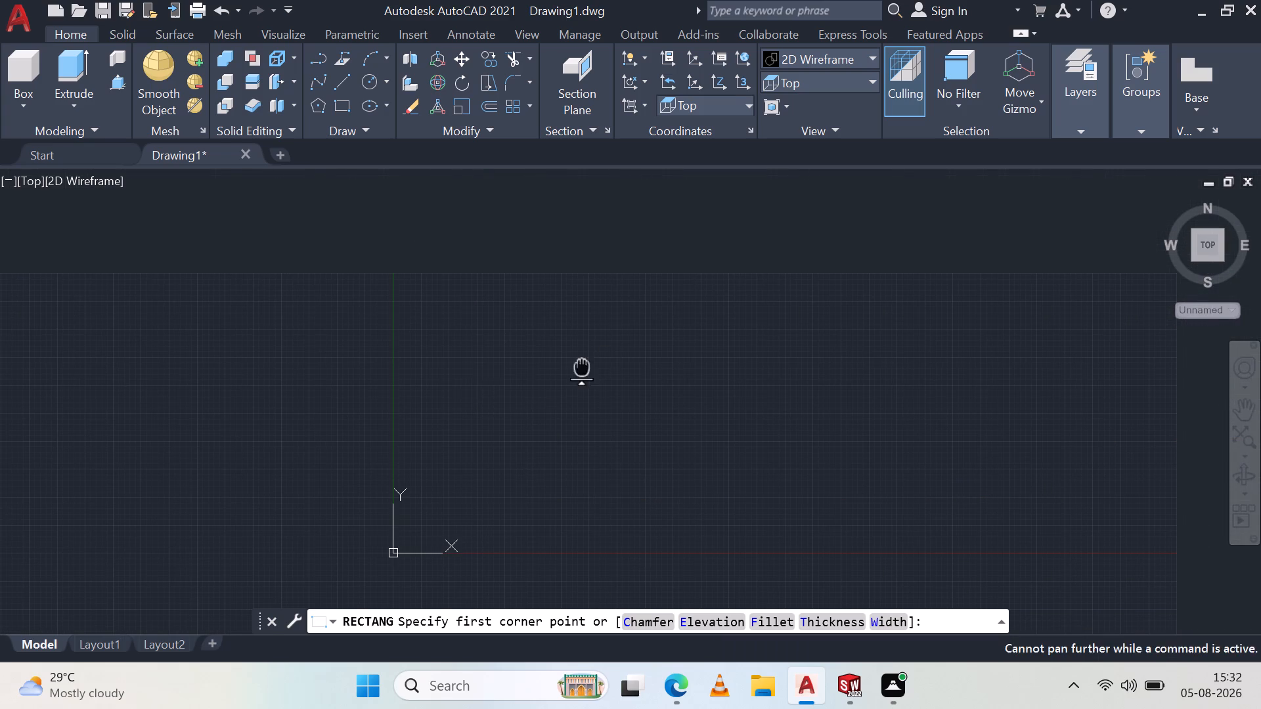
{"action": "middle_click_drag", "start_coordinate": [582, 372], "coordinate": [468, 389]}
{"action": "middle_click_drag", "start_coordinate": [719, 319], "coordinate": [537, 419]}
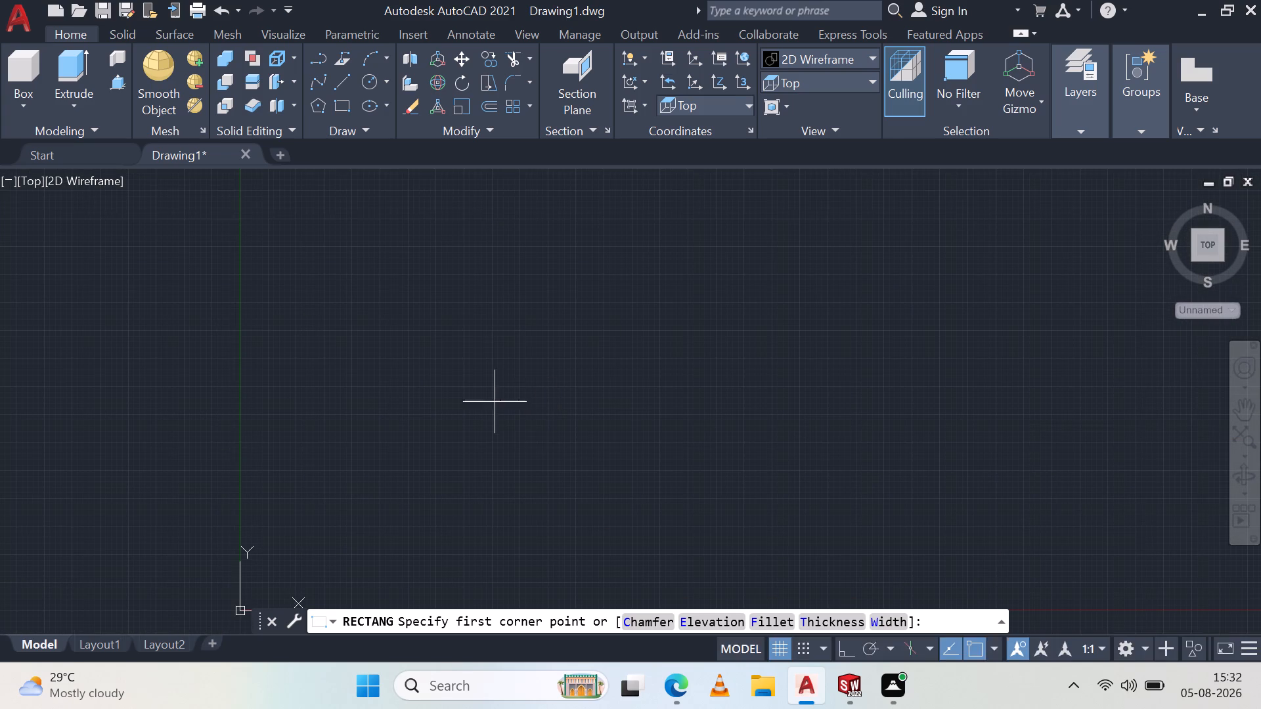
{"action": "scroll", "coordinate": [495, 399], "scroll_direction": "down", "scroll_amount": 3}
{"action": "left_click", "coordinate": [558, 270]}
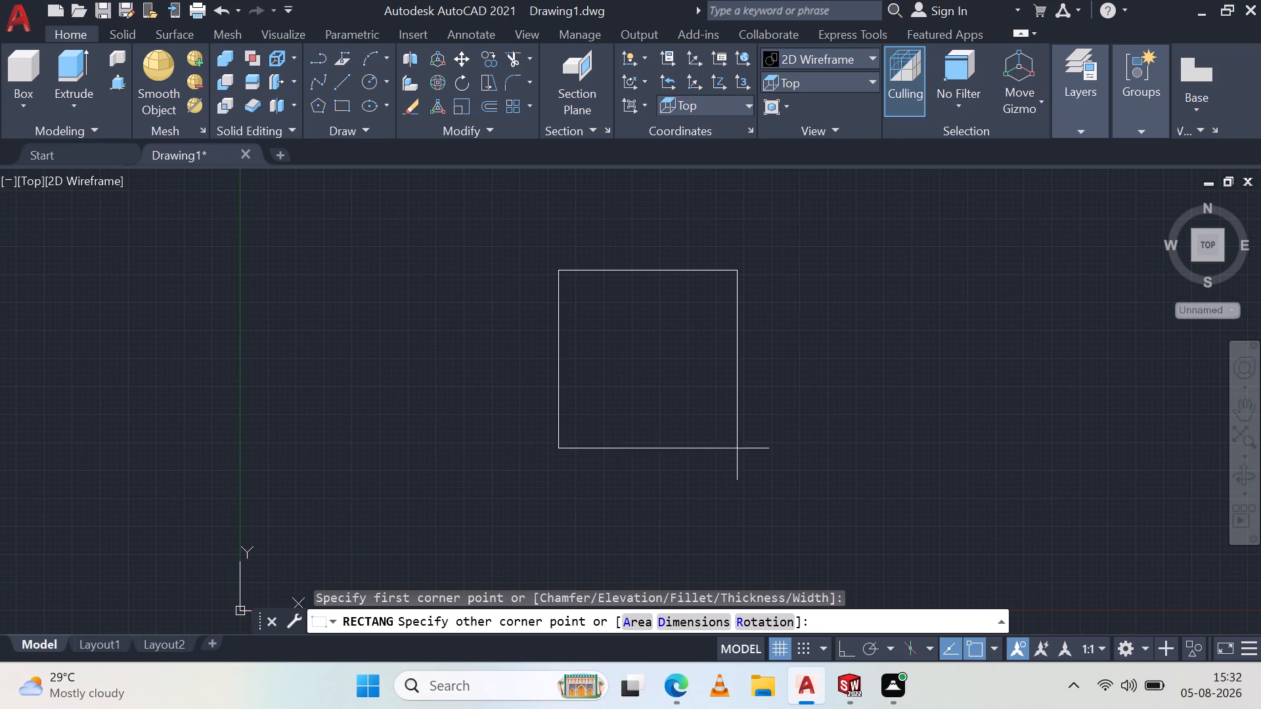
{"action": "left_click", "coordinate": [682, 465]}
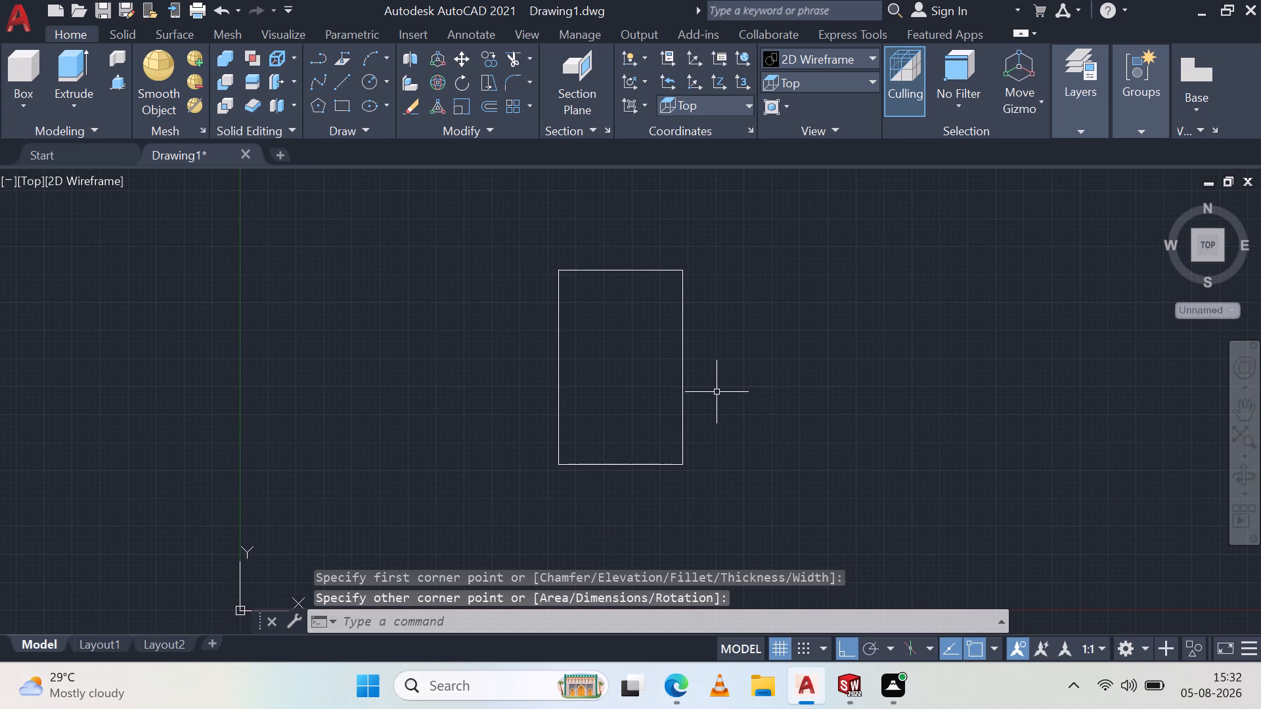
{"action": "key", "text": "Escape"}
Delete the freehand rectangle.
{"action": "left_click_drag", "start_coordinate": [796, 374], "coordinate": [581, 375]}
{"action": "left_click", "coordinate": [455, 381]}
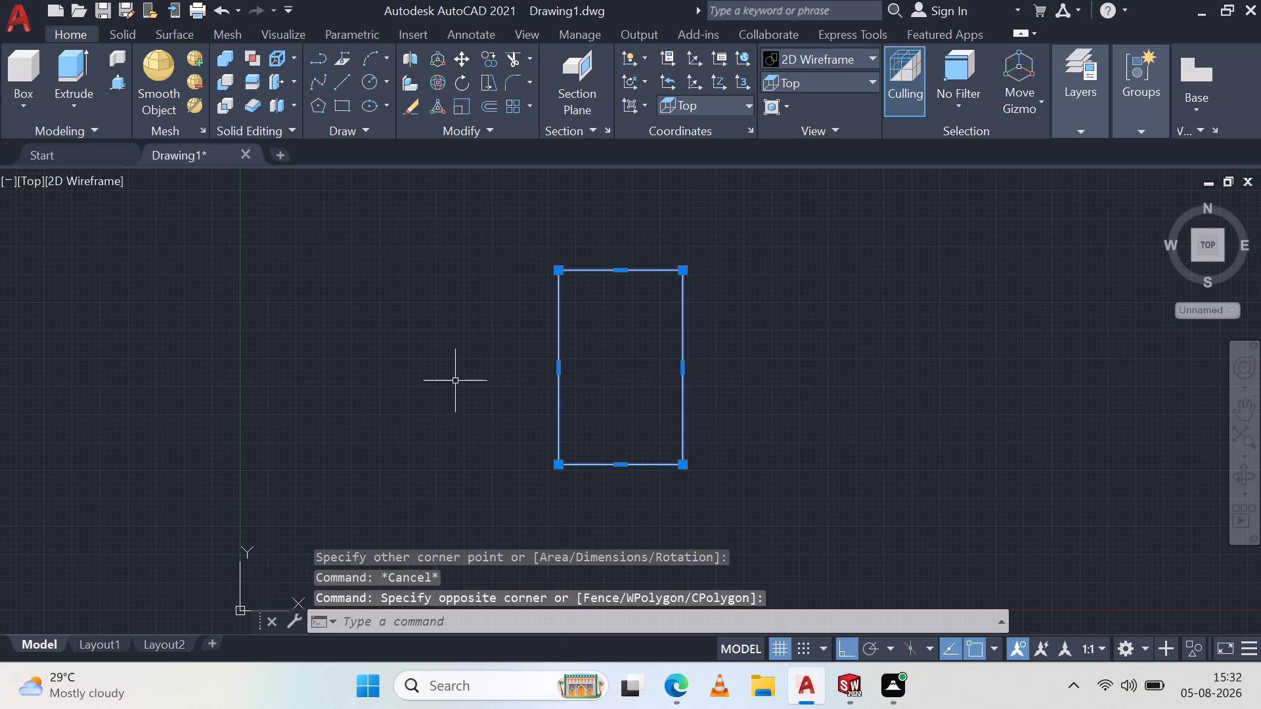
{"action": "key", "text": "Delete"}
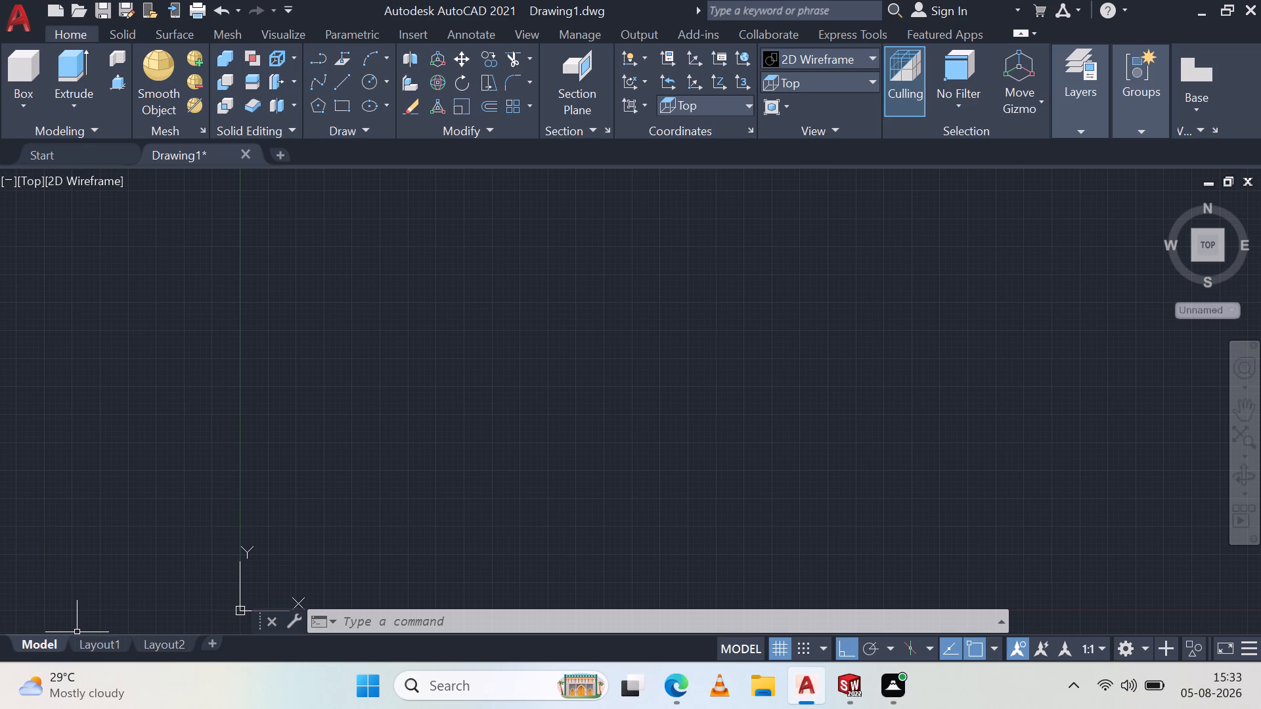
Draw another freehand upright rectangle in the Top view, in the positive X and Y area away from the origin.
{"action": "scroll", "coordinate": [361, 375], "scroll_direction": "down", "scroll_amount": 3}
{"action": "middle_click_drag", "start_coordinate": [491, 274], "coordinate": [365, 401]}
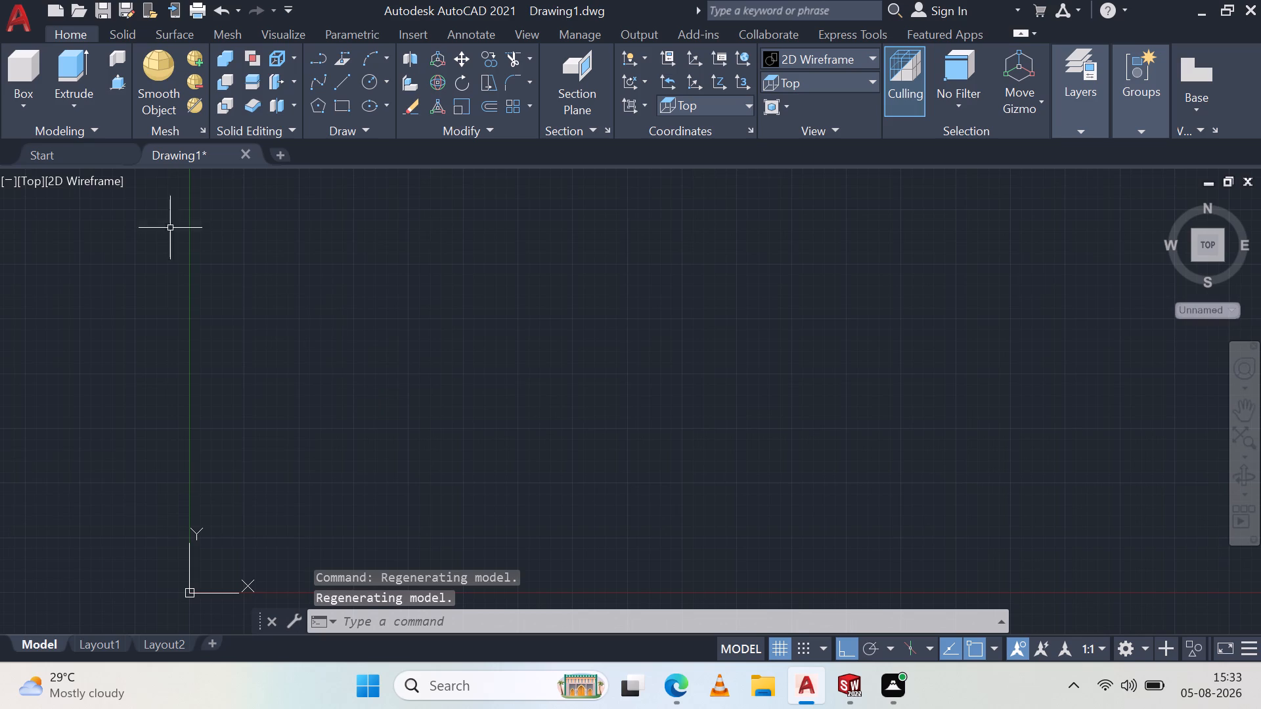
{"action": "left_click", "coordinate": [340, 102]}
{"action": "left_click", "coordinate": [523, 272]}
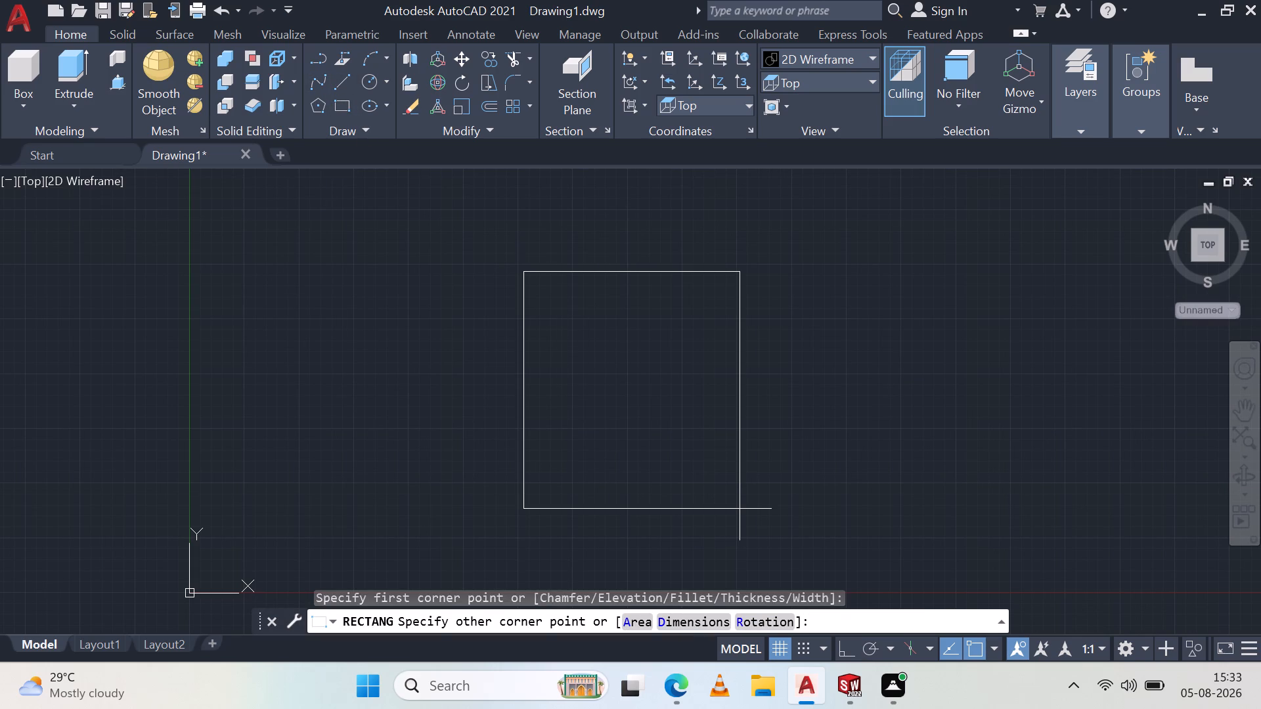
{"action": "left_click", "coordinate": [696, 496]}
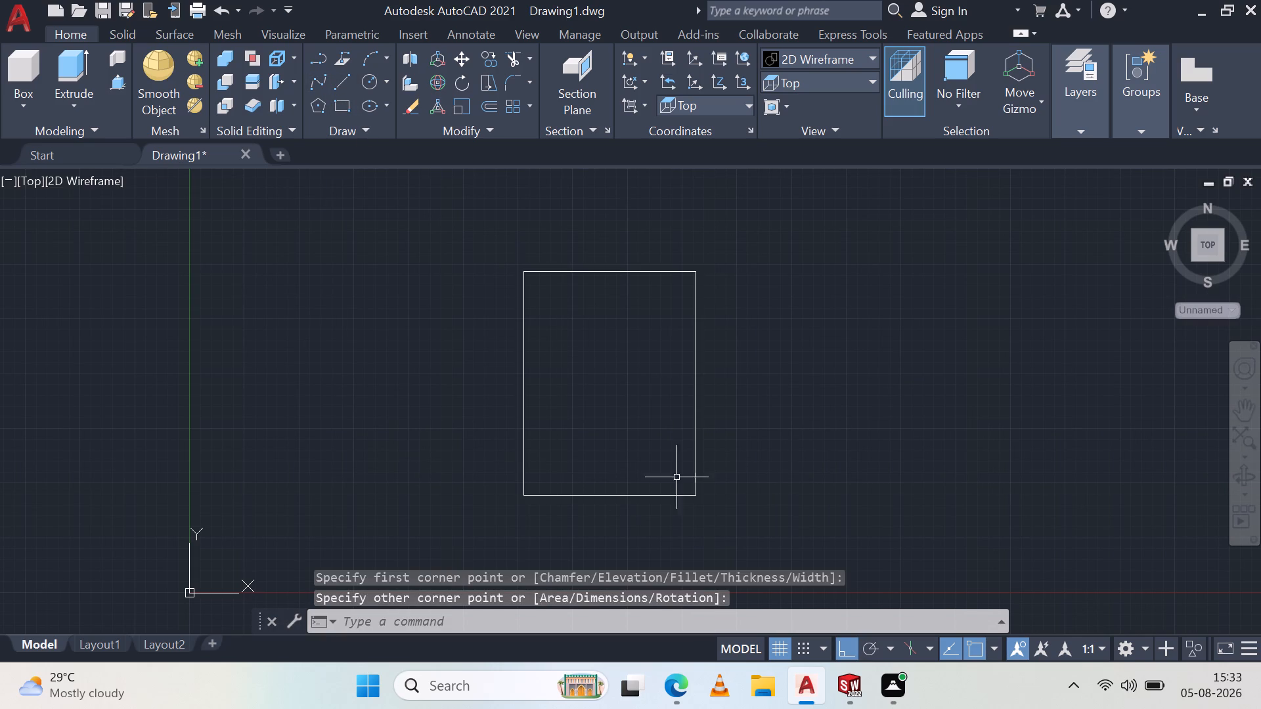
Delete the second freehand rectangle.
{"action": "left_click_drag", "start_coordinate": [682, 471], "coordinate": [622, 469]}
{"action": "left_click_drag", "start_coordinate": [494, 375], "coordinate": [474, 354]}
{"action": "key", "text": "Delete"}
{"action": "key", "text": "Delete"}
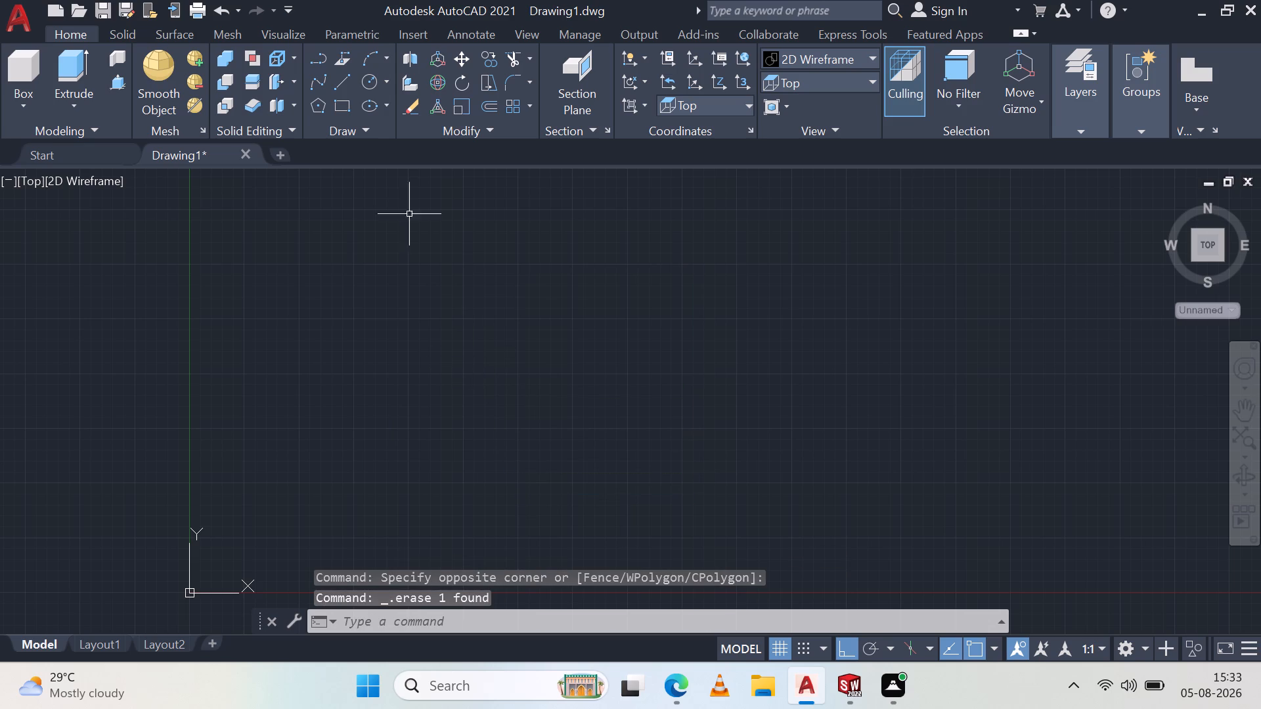
Draw a rectangle using the Dimensions option, with length 80 and width 85, in the positive X and Y area.
{"action": "left_click", "coordinate": [339, 102]}
{"action": "left_click", "coordinate": [502, 264]}
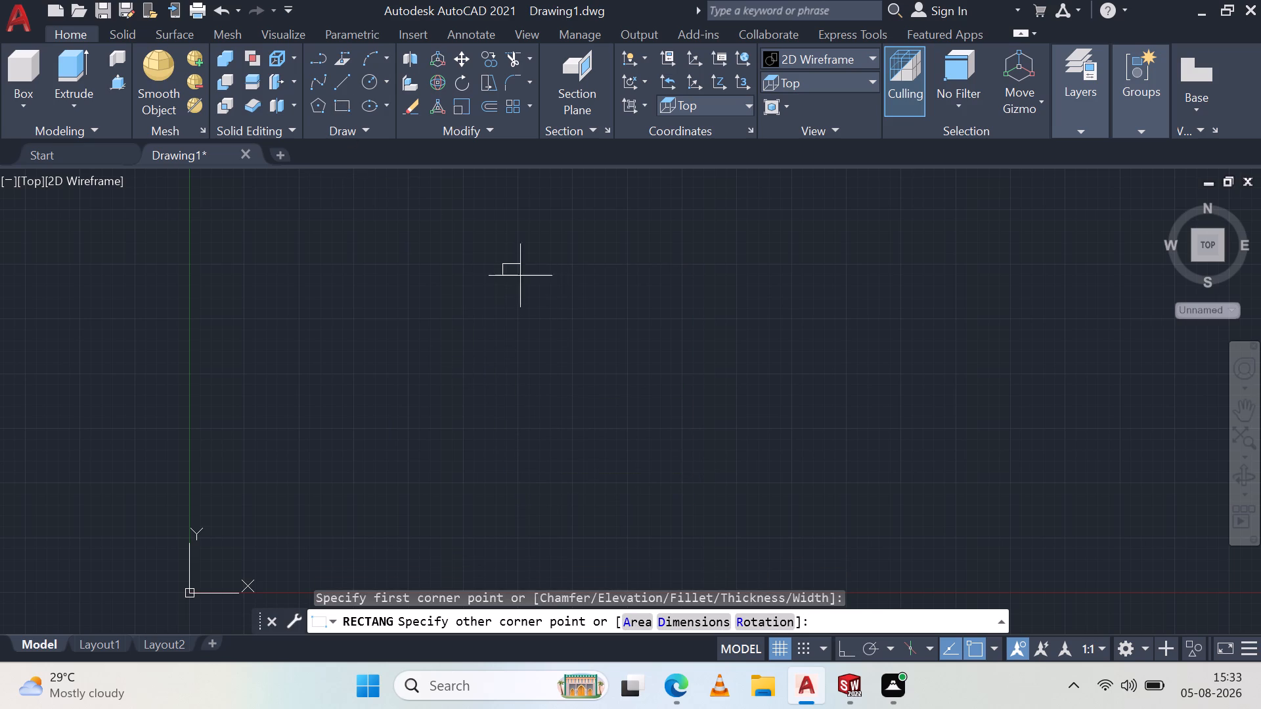
{"action": "type", "text": "d"}
{"action": "key", "text": "space"}
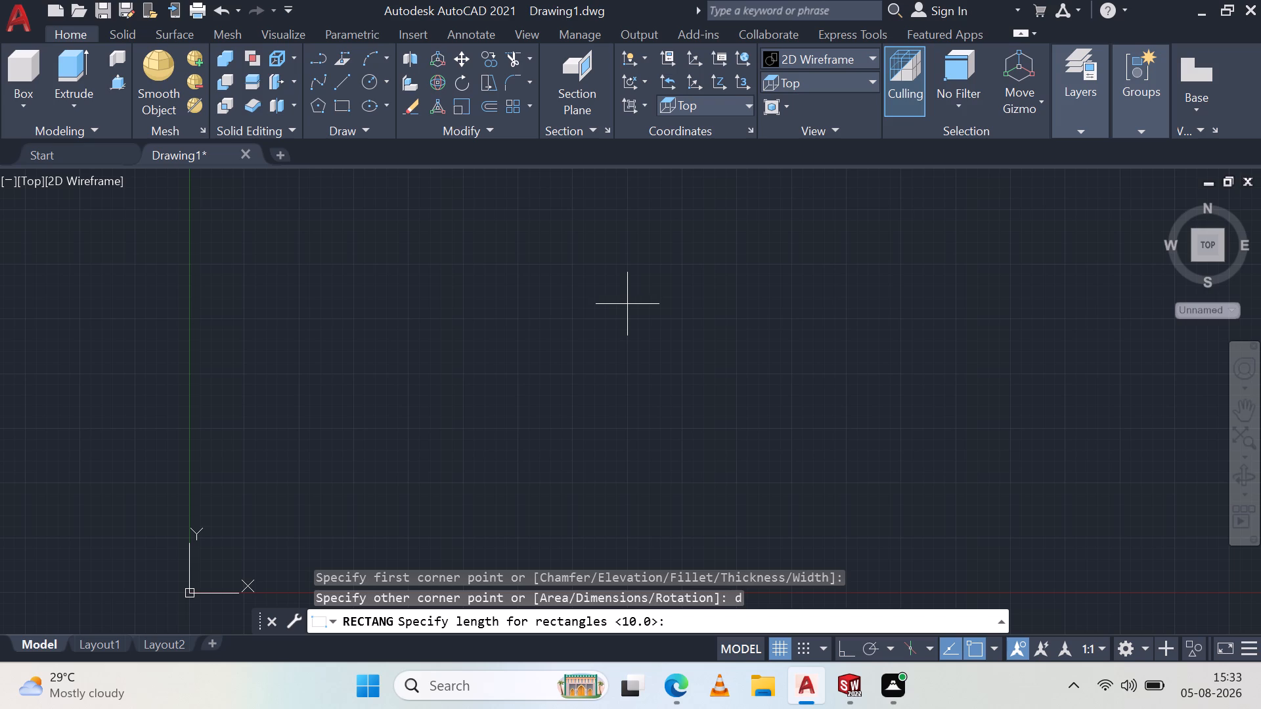
{"action": "type", "text": "80"}
{"action": "key", "text": "Return"}
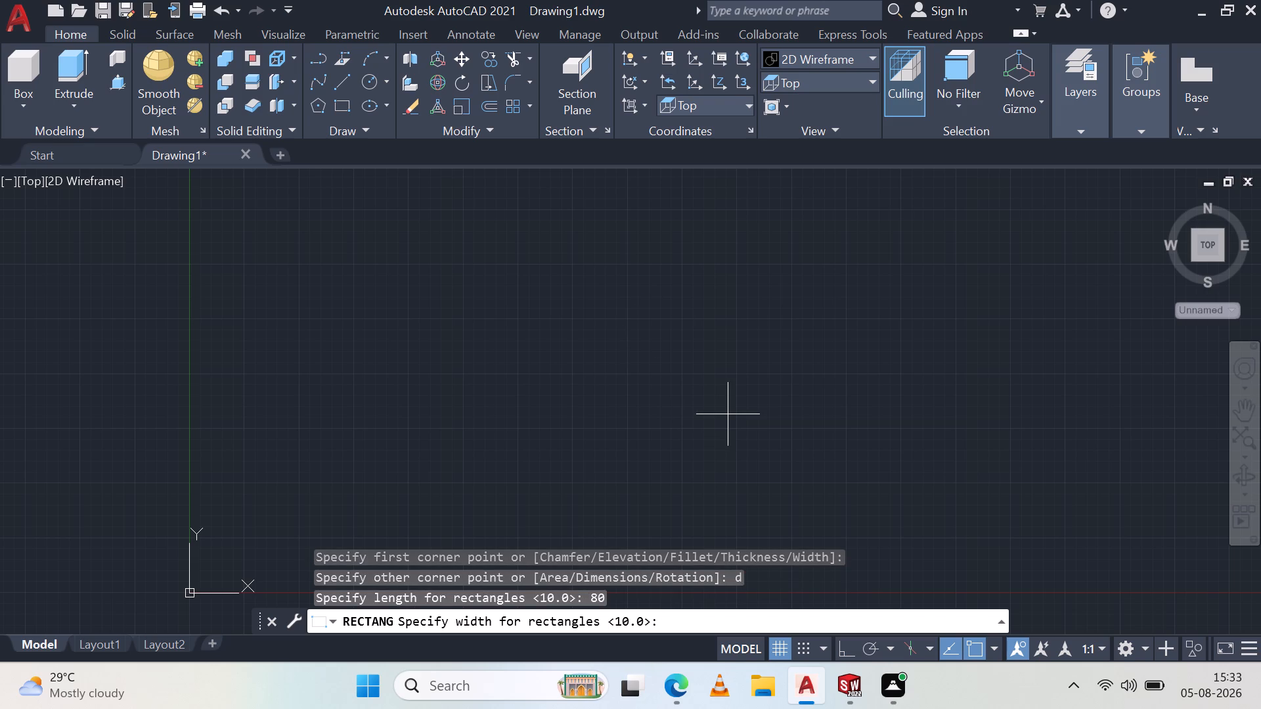
{"action": "type", "text": "85"}
{"action": "key", "text": "Return"}
{"action": "left_click", "coordinate": [482, 330]}
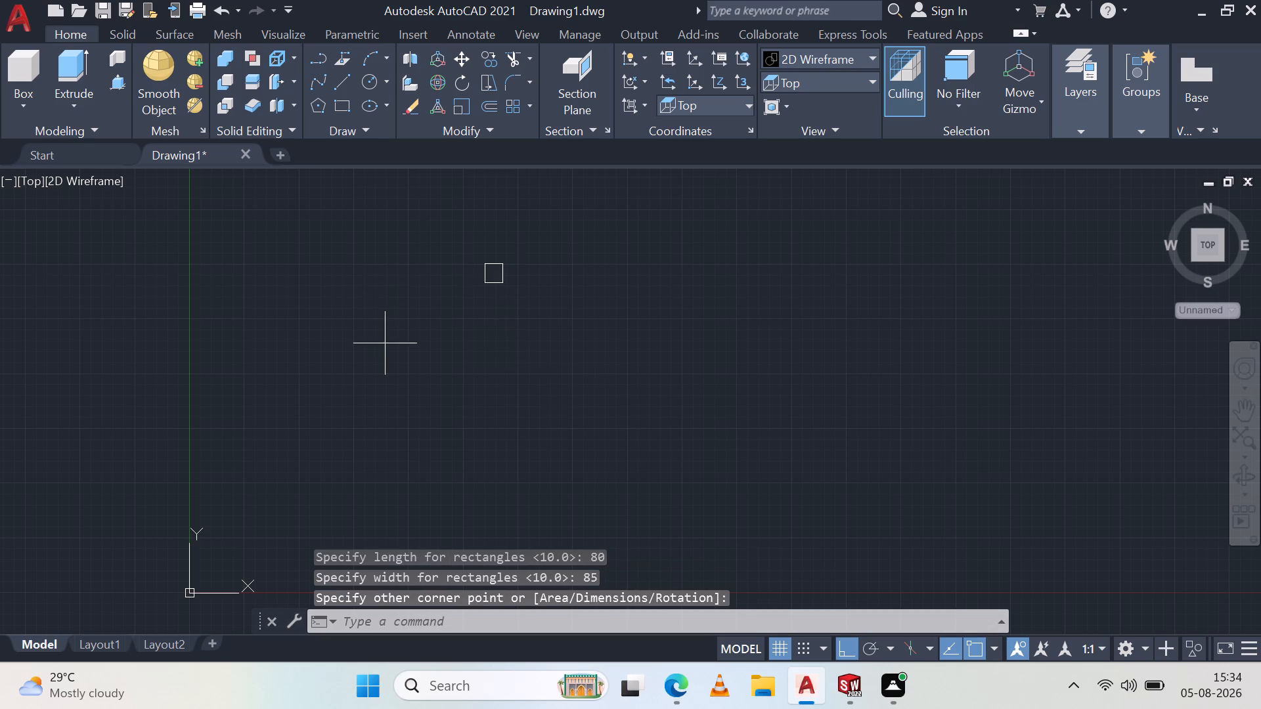
{"action": "left_click", "coordinate": [385, 343]}
{"action": "left_click", "coordinate": [402, 376]}
Dimension the rectangle's right vertical edge, placing the dimension line just outside the rectangle.
{"action": "scroll", "coordinate": [491, 255], "scroll_direction": "up", "scroll_amount": 4}
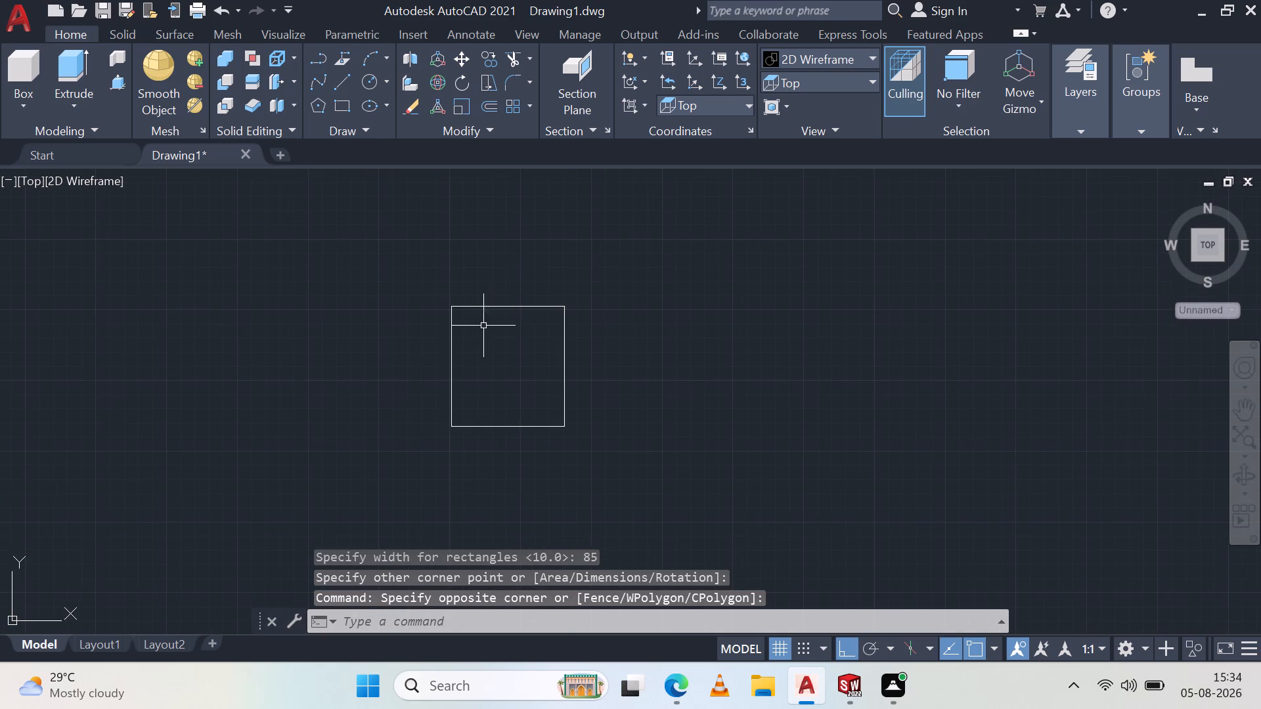
{"action": "scroll", "coordinate": [487, 330], "scroll_direction": "up", "scroll_amount": 2}
{"action": "scroll", "coordinate": [491, 318], "scroll_direction": "down", "scroll_amount": 2}
{"action": "scroll", "coordinate": [425, 319], "scroll_direction": "up", "scroll_amount": 2}
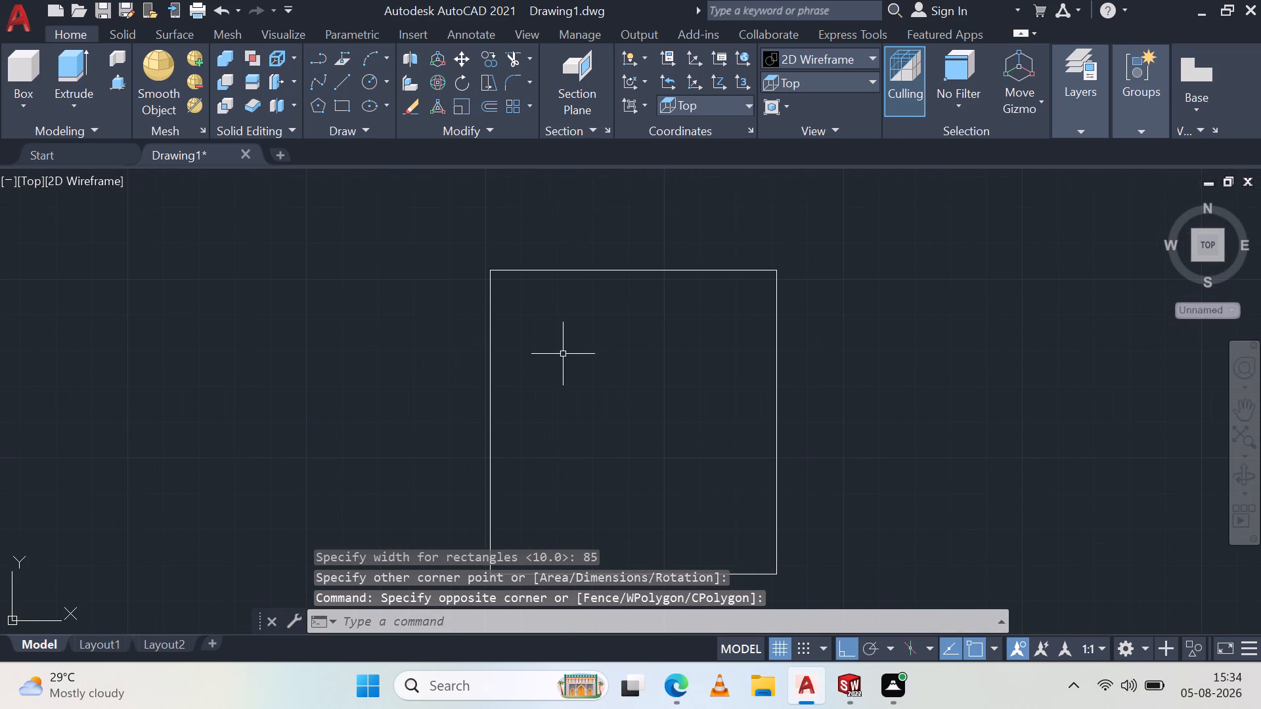
{"action": "scroll", "coordinate": [563, 354], "scroll_direction": "down", "scroll_amount": 2}
{"action": "scroll", "coordinate": [565, 353], "scroll_direction": "up", "scroll_amount": 1}
{"action": "scroll", "coordinate": [562, 359], "scroll_direction": "down", "scroll_amount": 4}
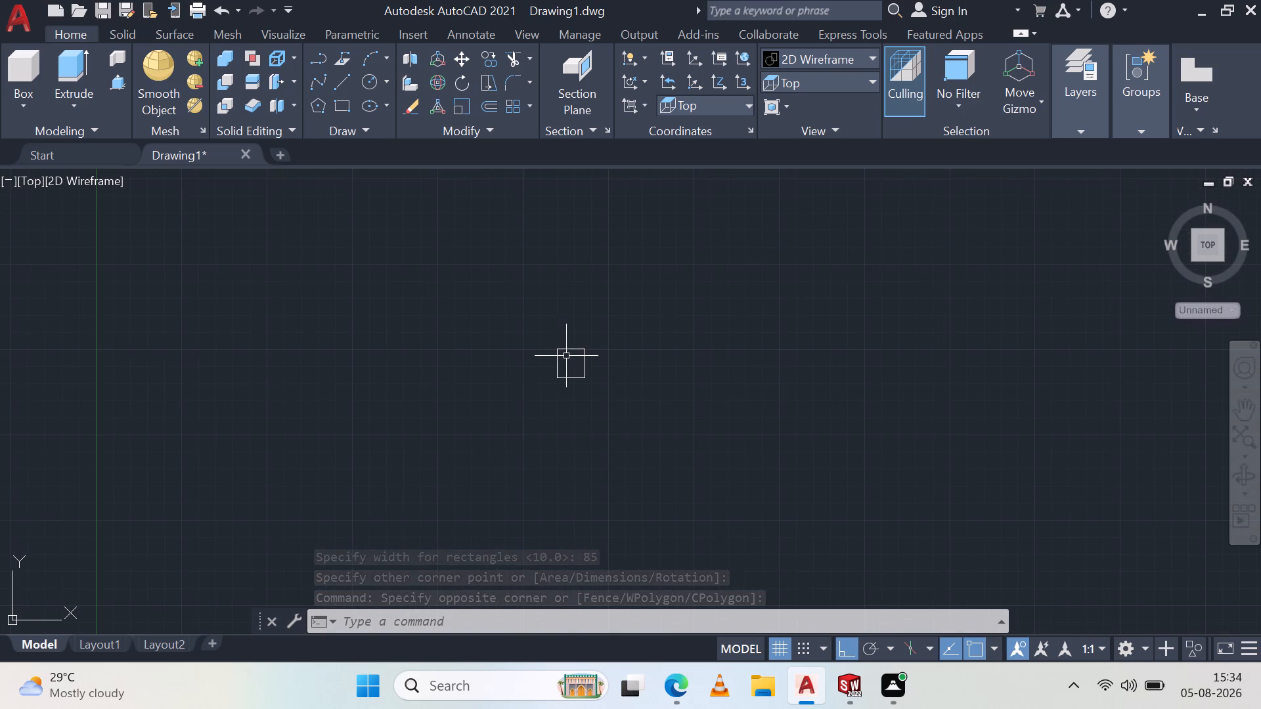
{"action": "scroll", "coordinate": [567, 352], "scroll_direction": "up", "scroll_amount": 6}
{"action": "scroll", "coordinate": [564, 396], "scroll_direction": "down", "scroll_amount": 2}
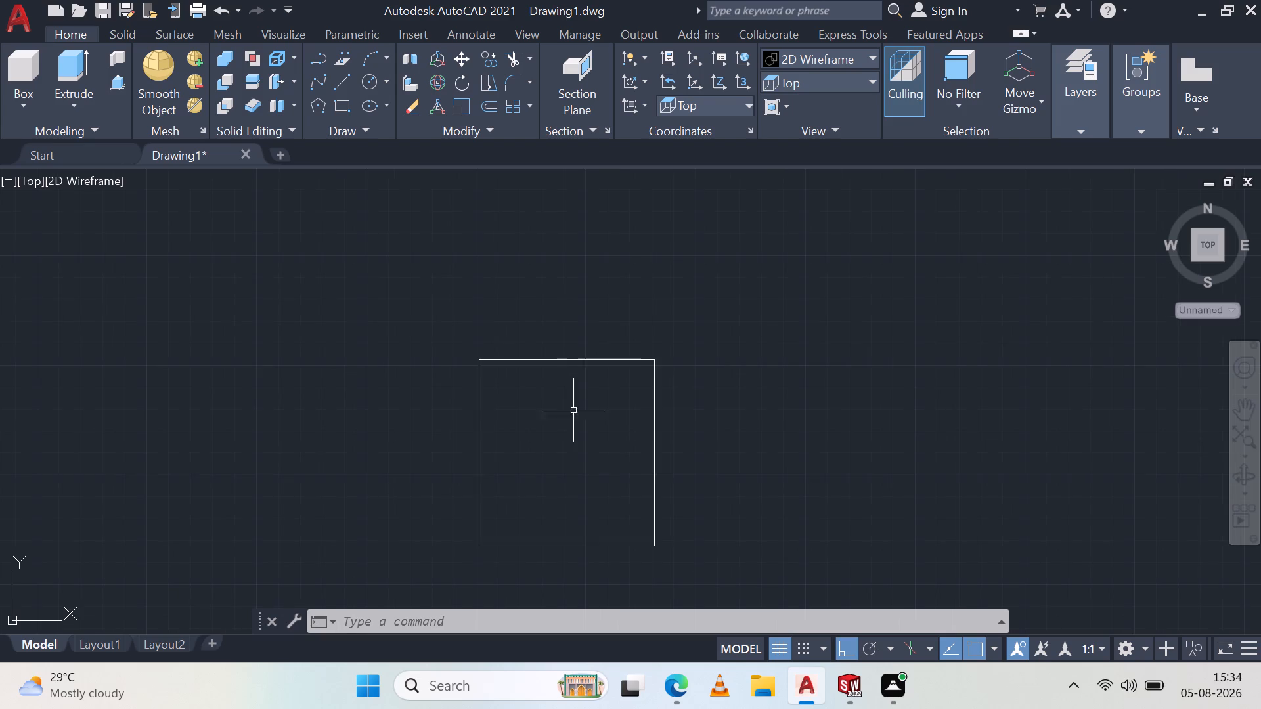
{"action": "middle_click_drag", "start_coordinate": [579, 412], "coordinate": [637, 323]}
{"action": "scroll", "coordinate": [642, 324], "scroll_direction": "up", "scroll_amount": 2}
{"action": "scroll", "coordinate": [630, 308], "scroll_direction": "down", "scroll_amount": 1}
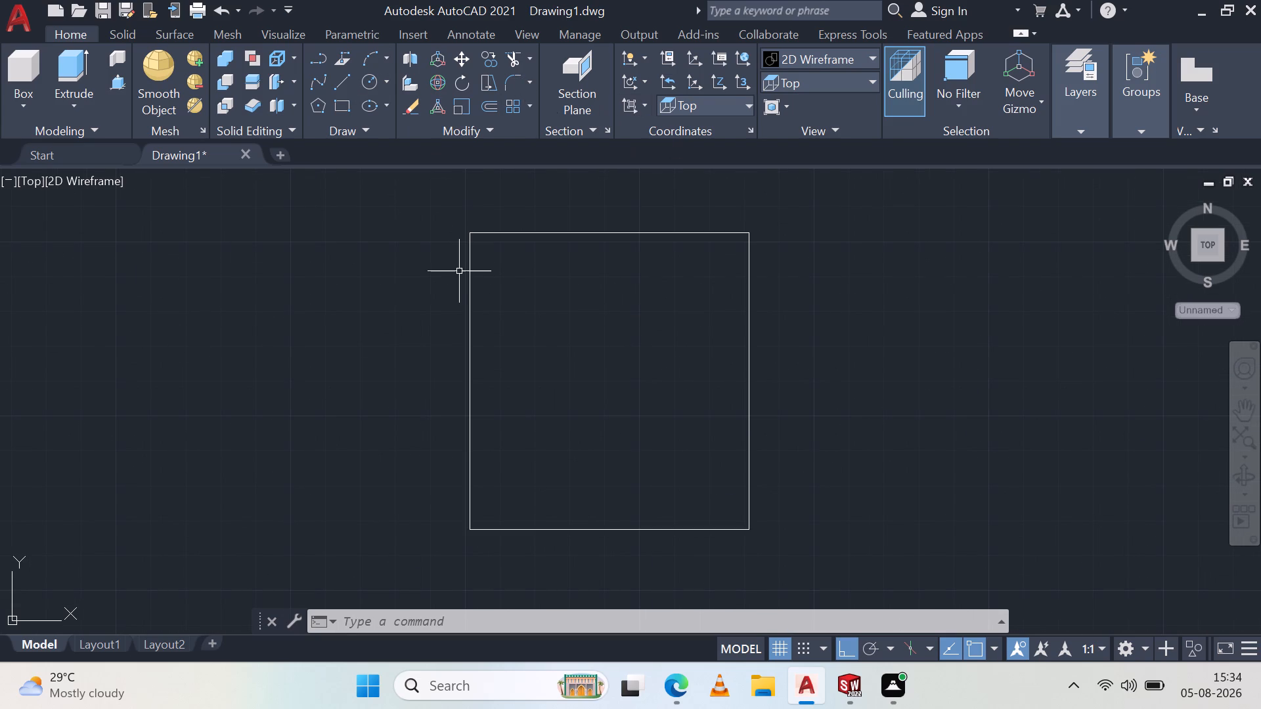
{"action": "type", "text": "dim"}
{"action": "key", "text": "space"}
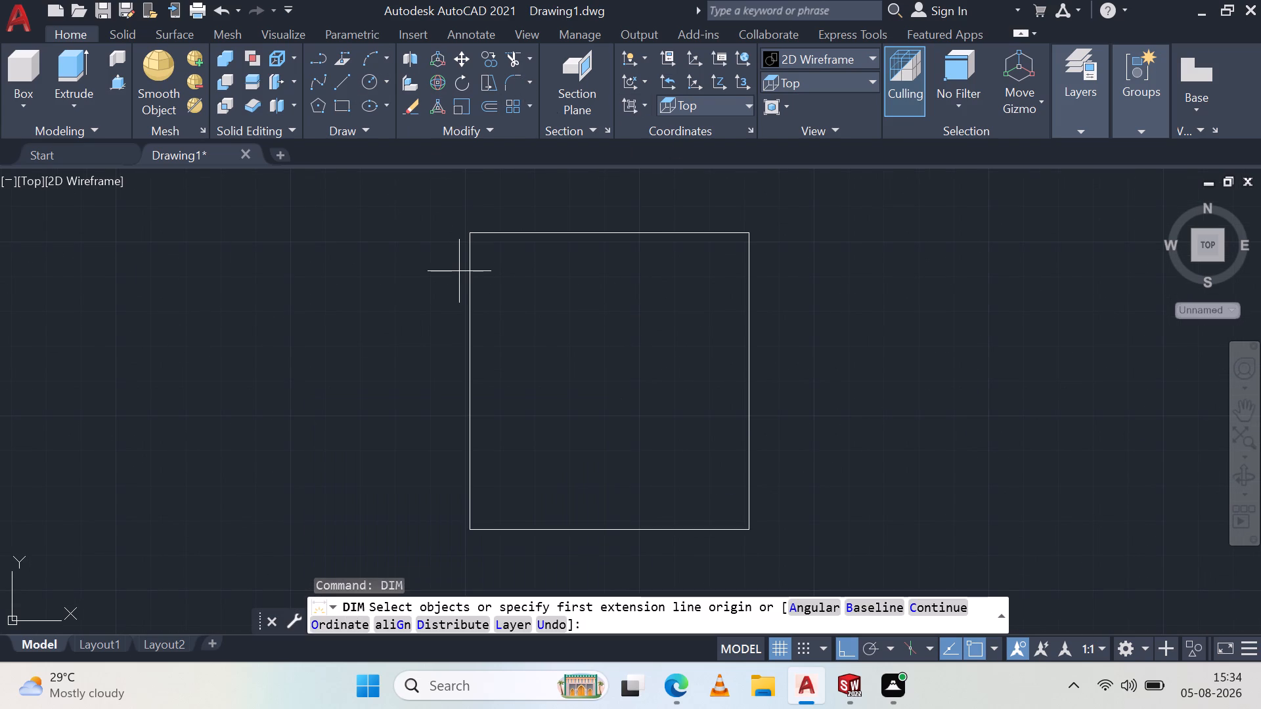
{"action": "left_click", "coordinate": [751, 412]}
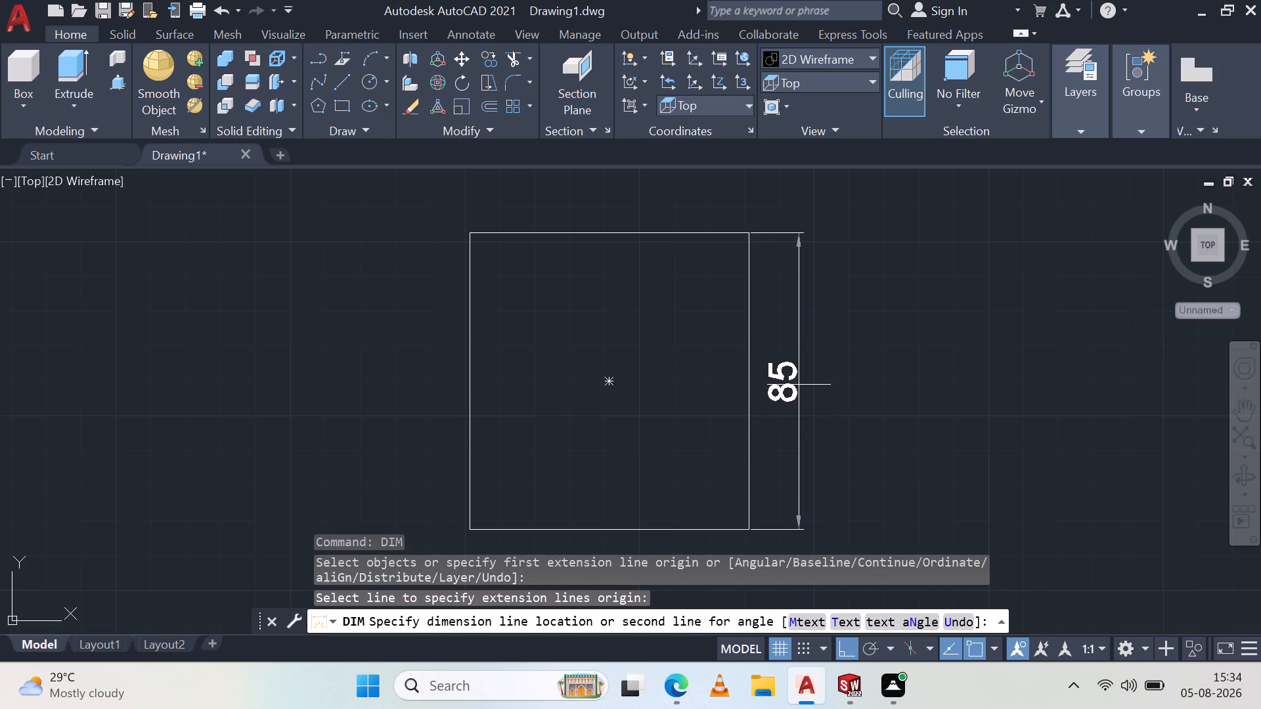
{"action": "left_click", "coordinate": [799, 385]}
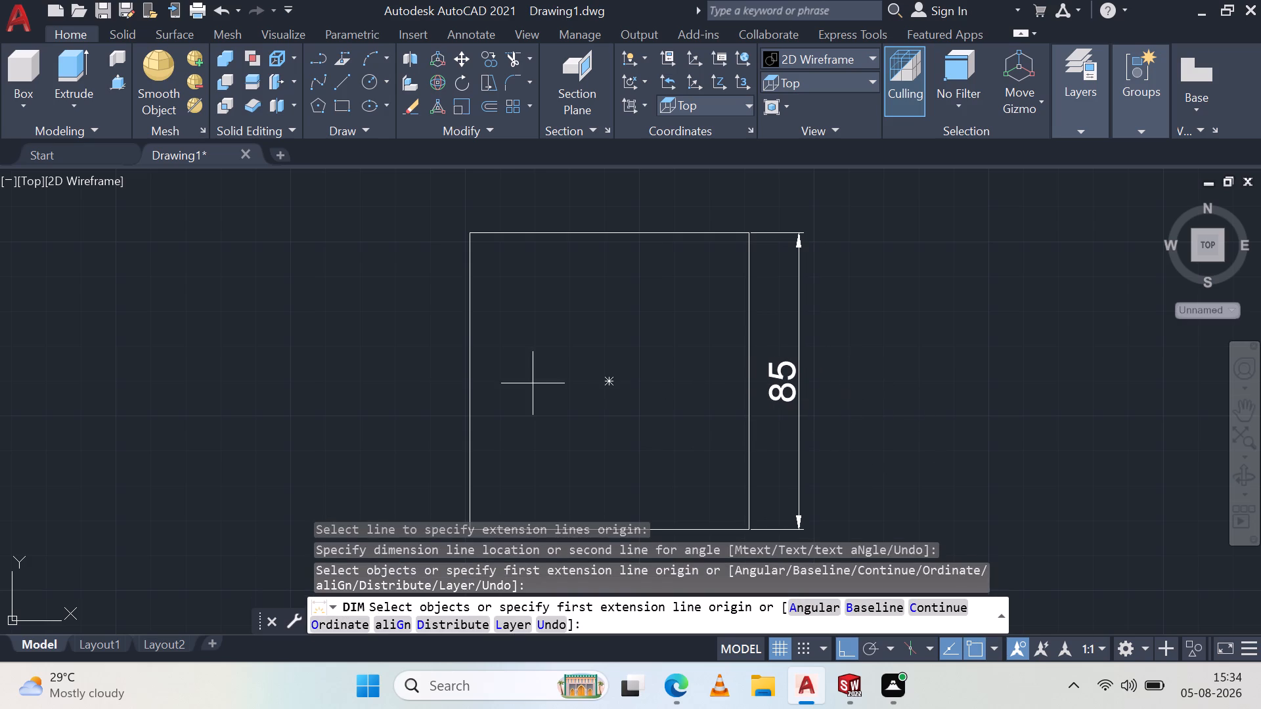
{"action": "key", "text": "Escape"}
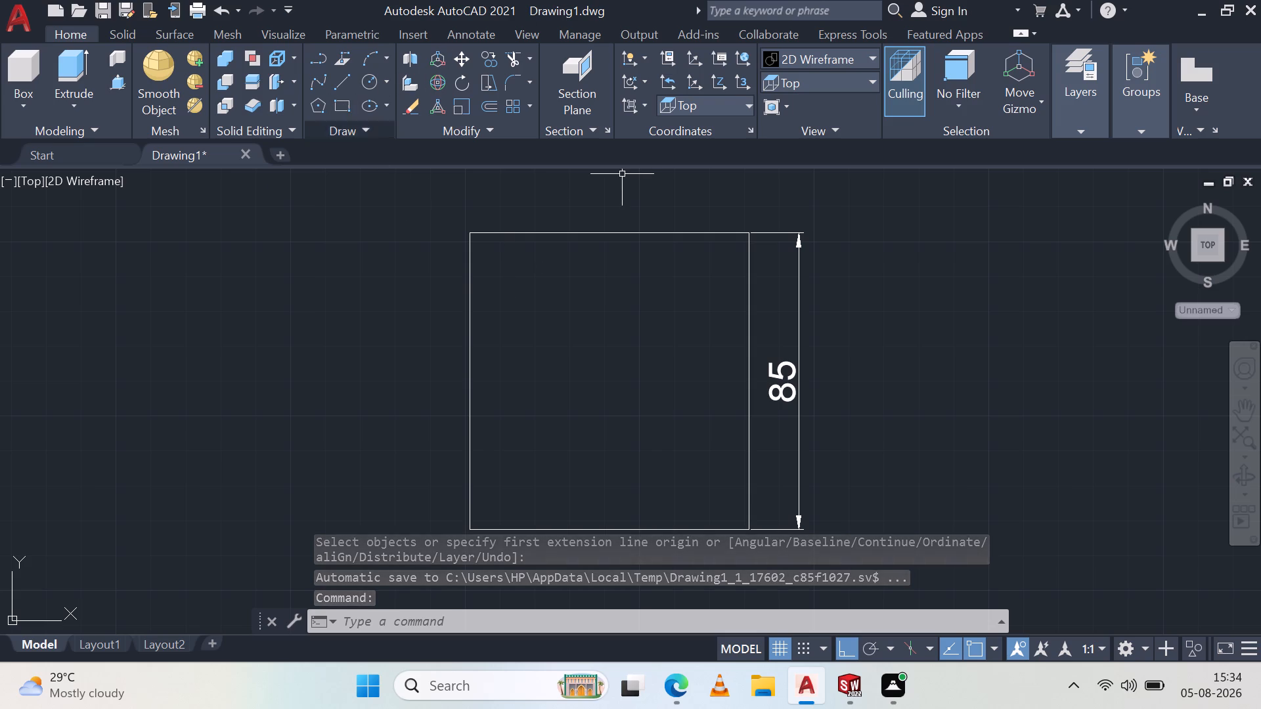
Dimension the rectangle's bottom edge, placing the dimension line inside the rectangle just above that edge.
{"action": "key", "text": "space"}
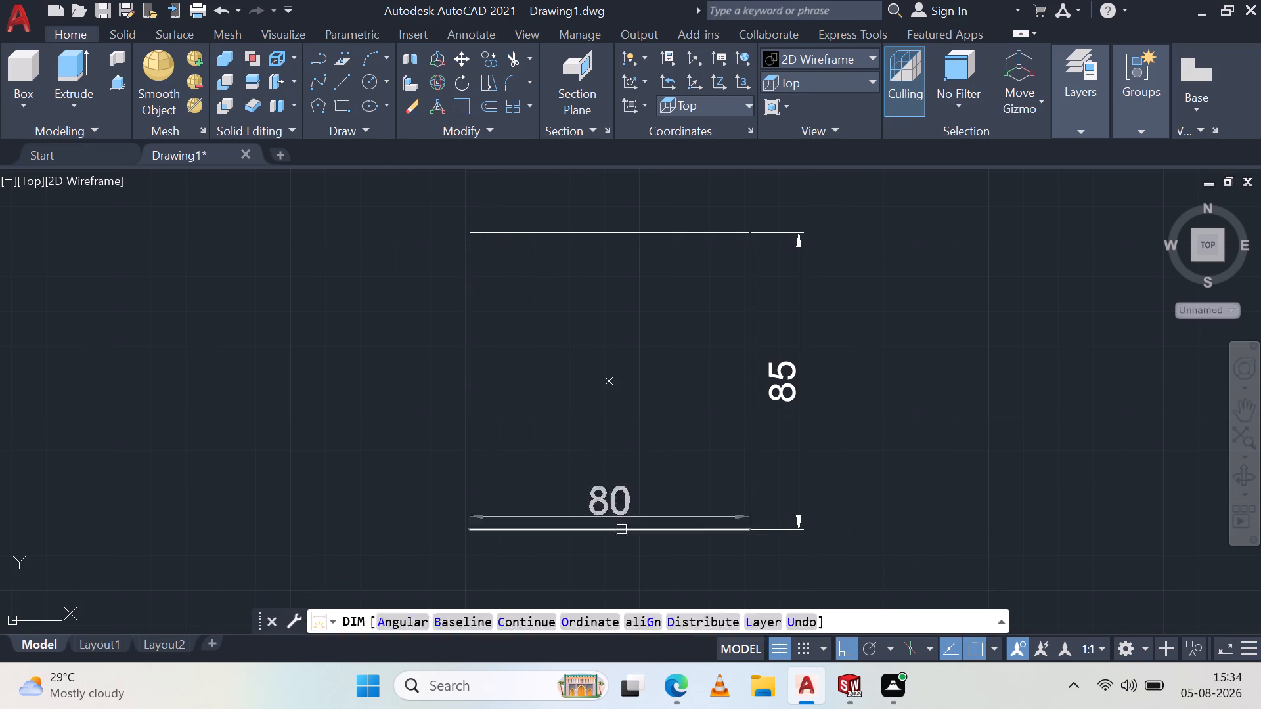
{"action": "left_click", "coordinate": [631, 530]}
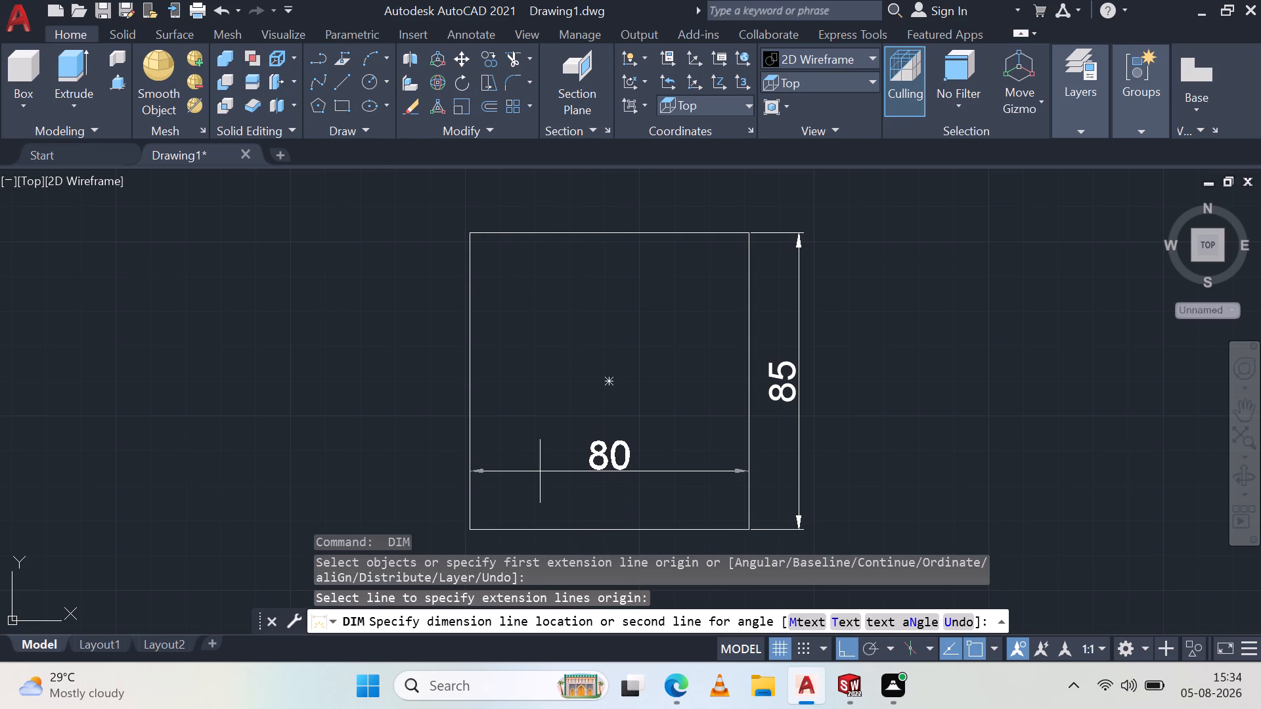
{"action": "left_click", "coordinate": [542, 473]}
{"action": "key", "text": "Escape"}
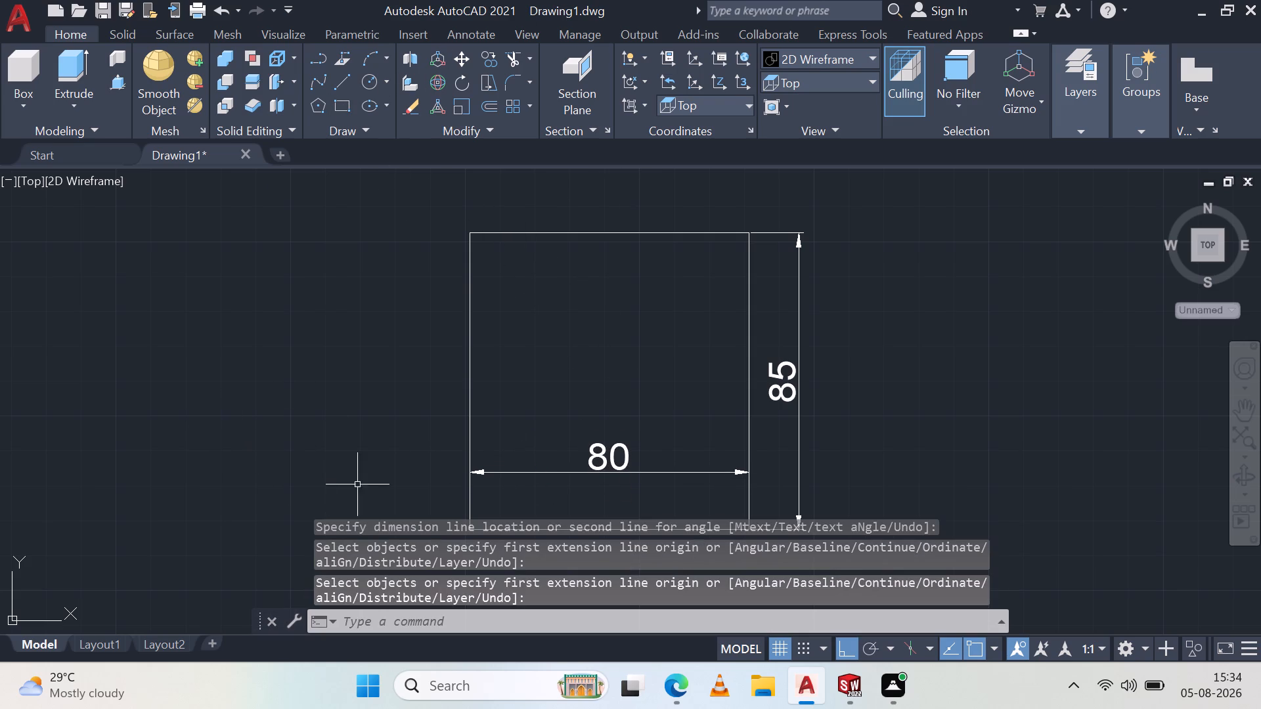
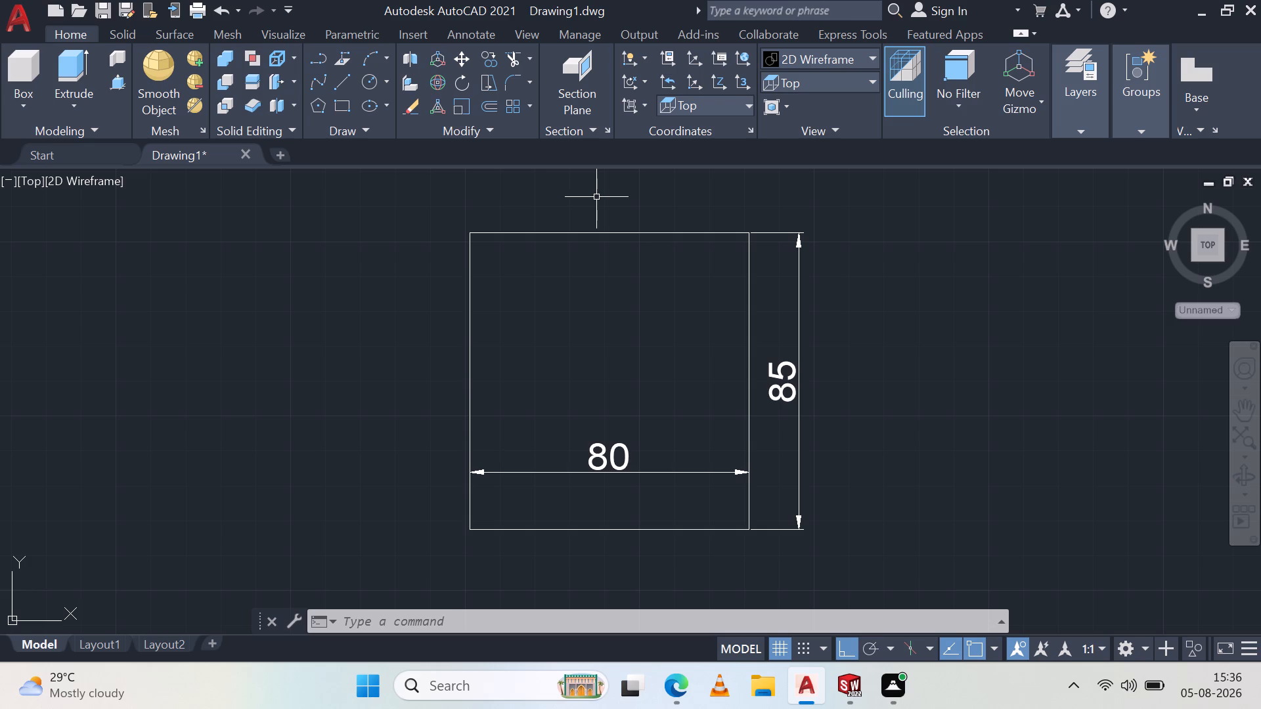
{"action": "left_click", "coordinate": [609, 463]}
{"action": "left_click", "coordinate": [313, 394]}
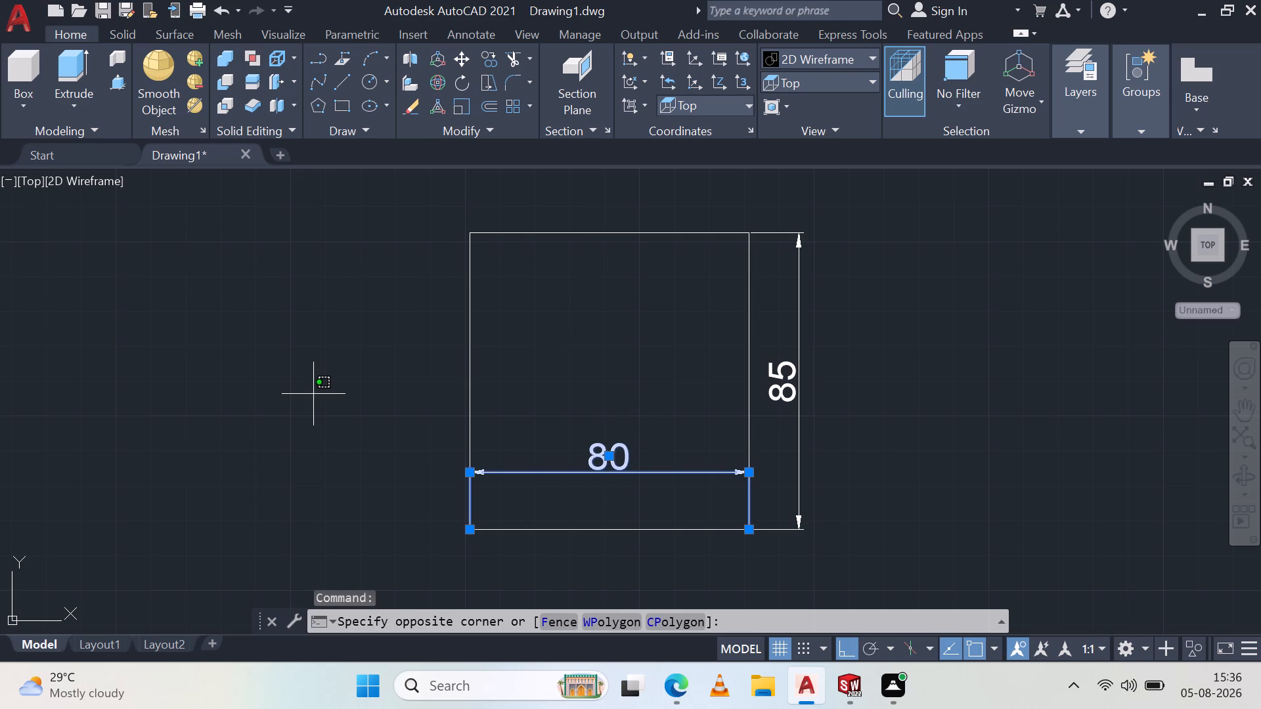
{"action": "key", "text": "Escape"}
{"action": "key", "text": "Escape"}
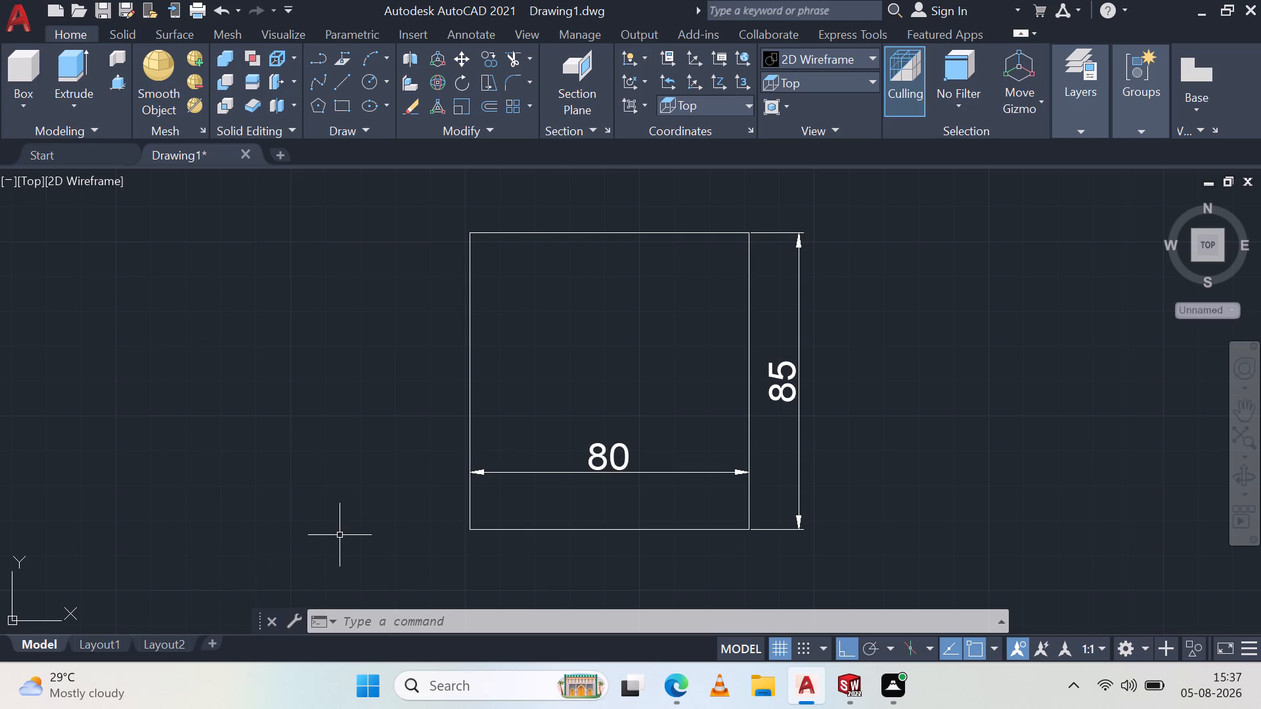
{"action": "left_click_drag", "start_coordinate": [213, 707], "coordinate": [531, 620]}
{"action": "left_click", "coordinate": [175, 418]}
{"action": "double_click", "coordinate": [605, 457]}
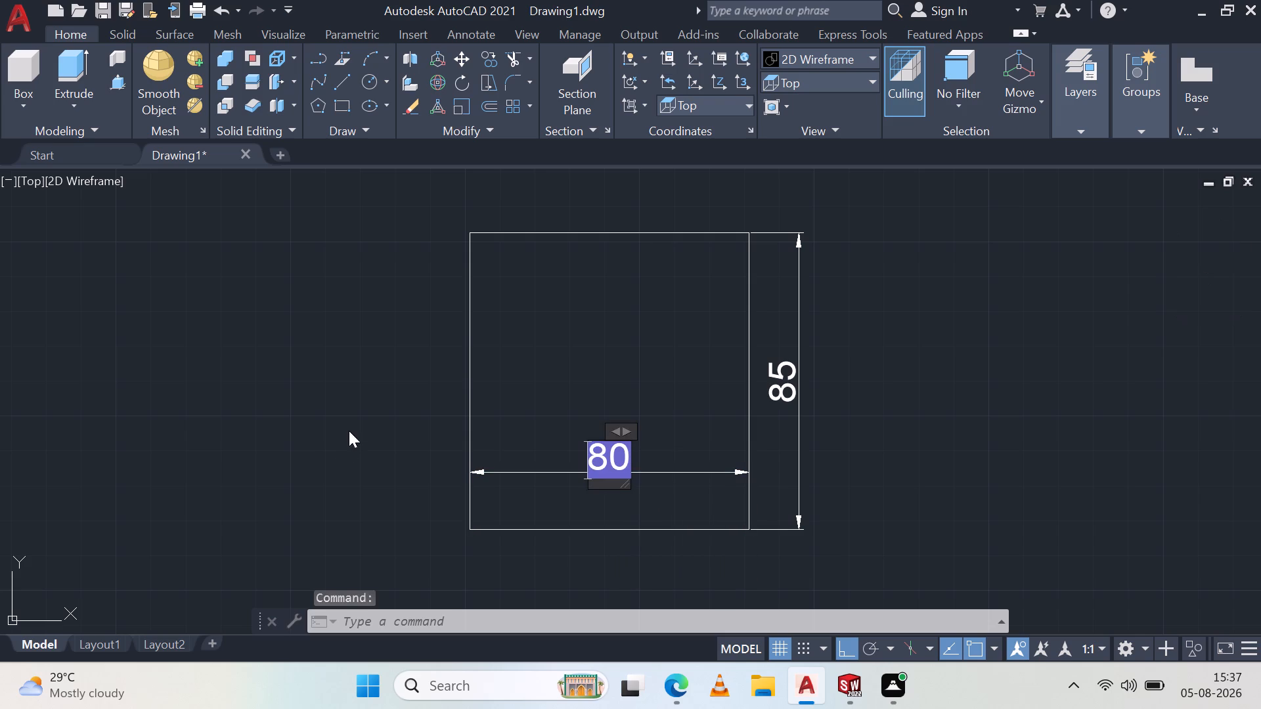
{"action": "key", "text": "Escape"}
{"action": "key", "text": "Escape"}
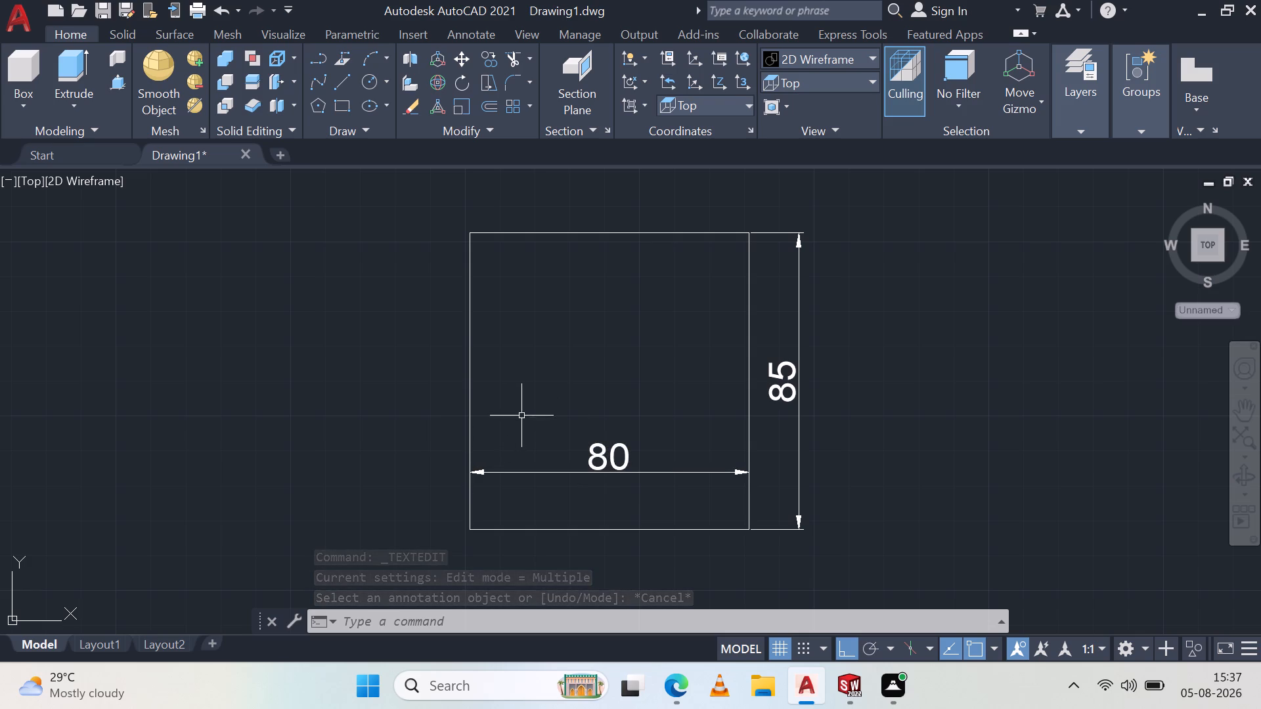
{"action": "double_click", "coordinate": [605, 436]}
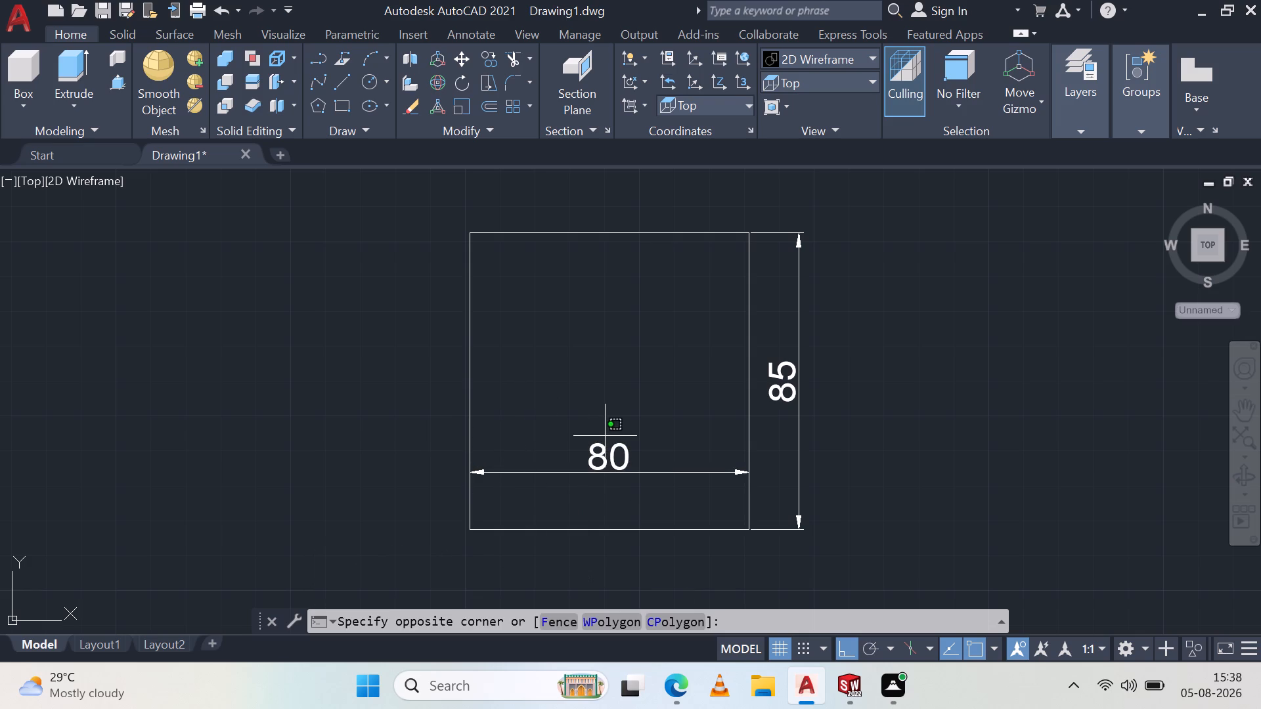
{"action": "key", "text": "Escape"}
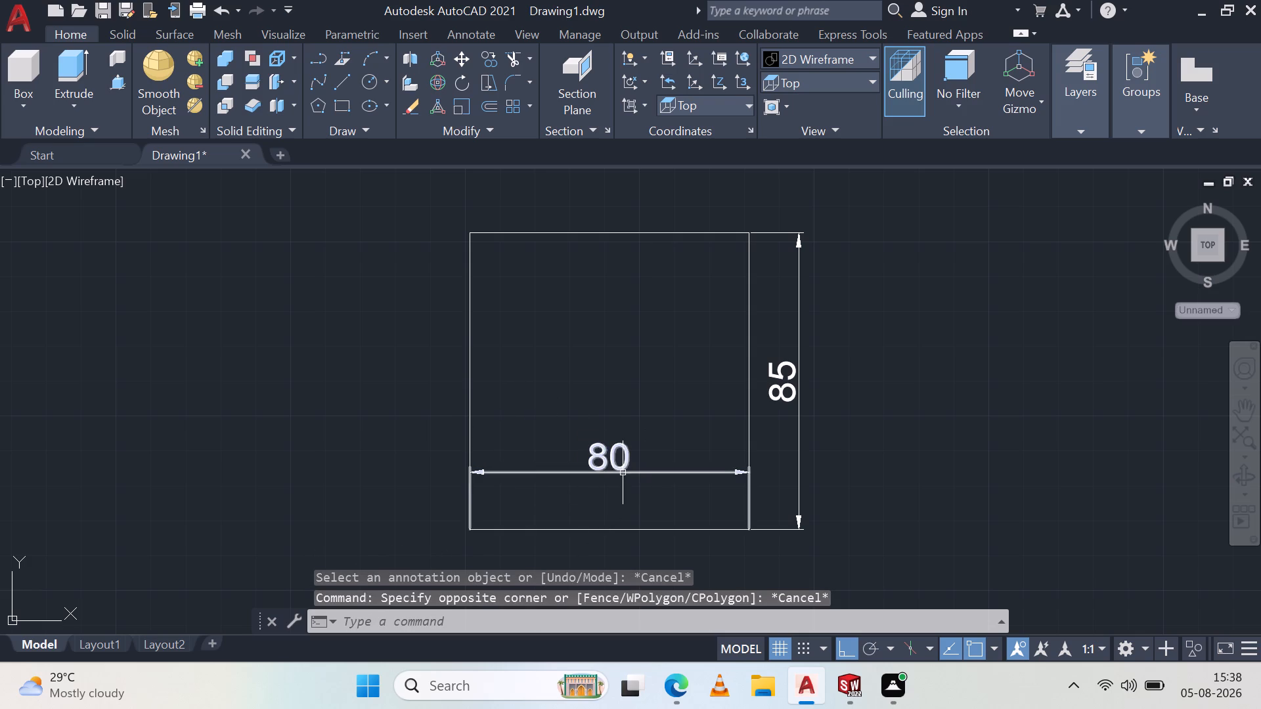
Erase the 80 by 85 rectangle together with its bottom and right dimensions.
{"action": "left_click", "coordinate": [611, 459]}
{"action": "key", "text": "Delete"}
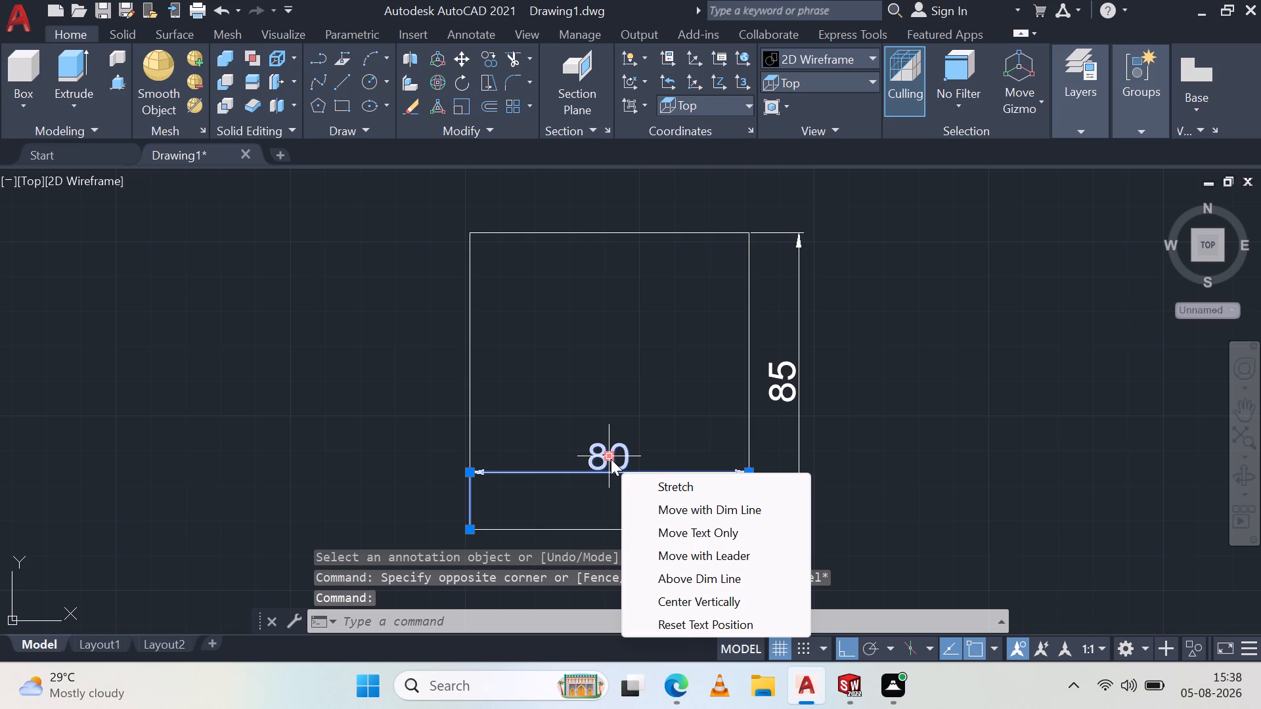
{"action": "key", "text": "Delete"}
{"action": "key", "text": "Delete"}
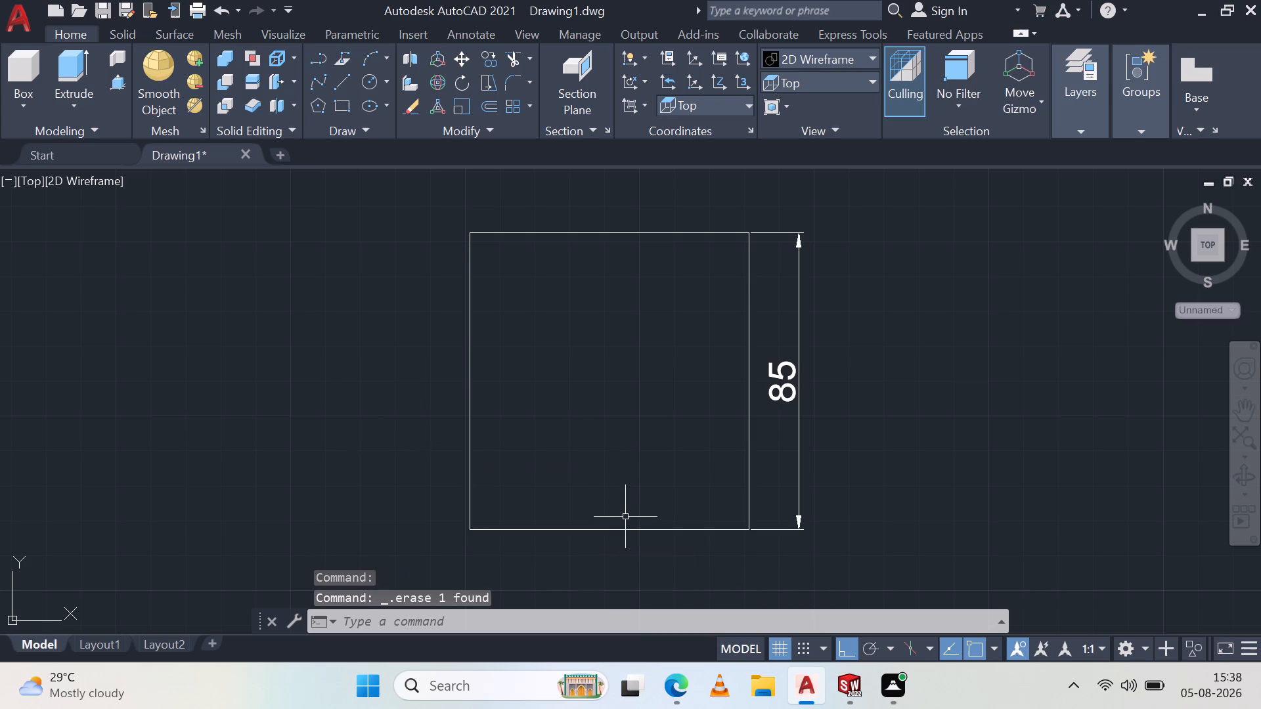
{"action": "left_click", "coordinate": [784, 382]}
{"action": "key", "text": "Delete"}
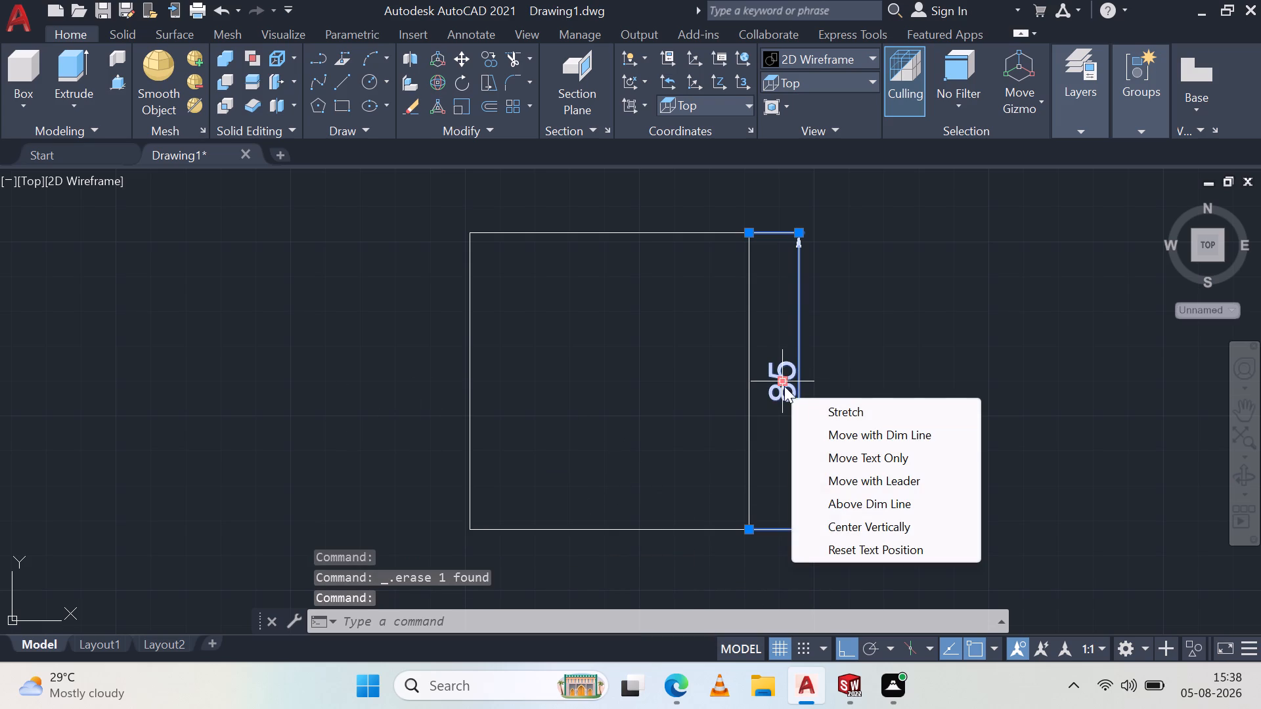
{"action": "key", "text": "Delete"}
{"action": "key", "text": "Delete"}
{"action": "left_click_drag", "start_coordinate": [791, 345], "coordinate": [552, 335]}
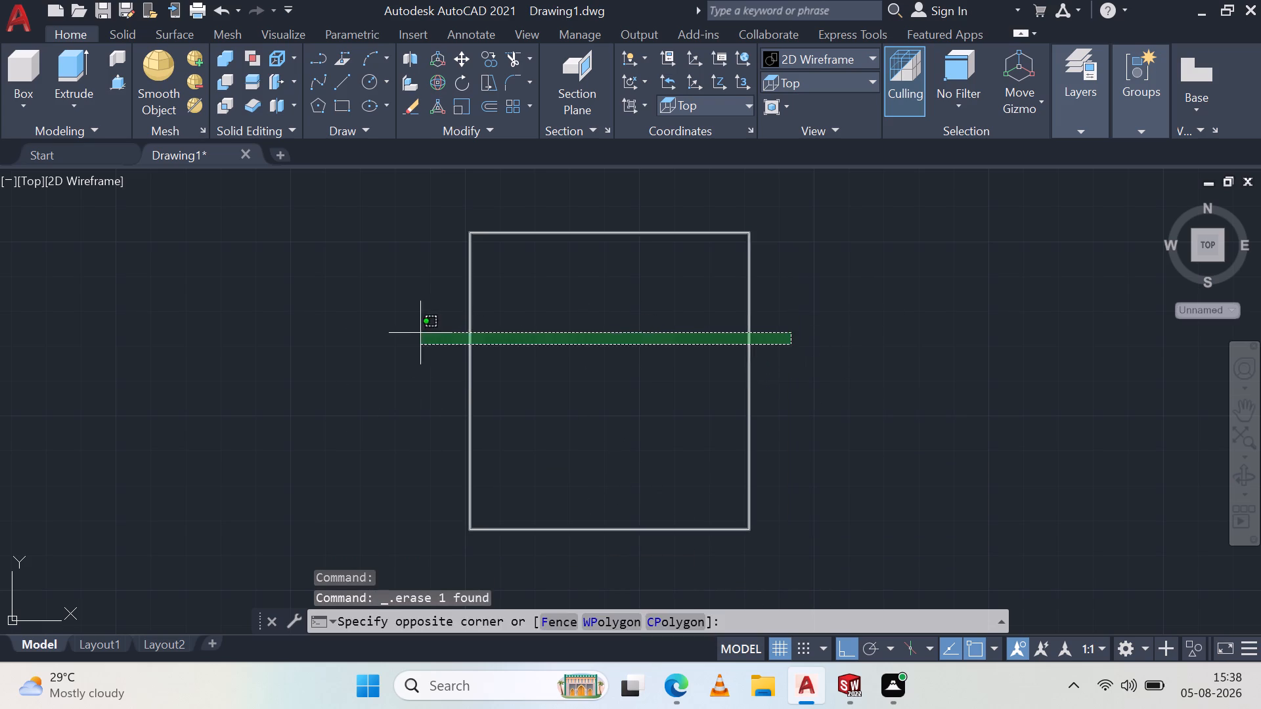
{"action": "left_click", "coordinate": [379, 330]}
{"action": "key", "text": "Delete"}
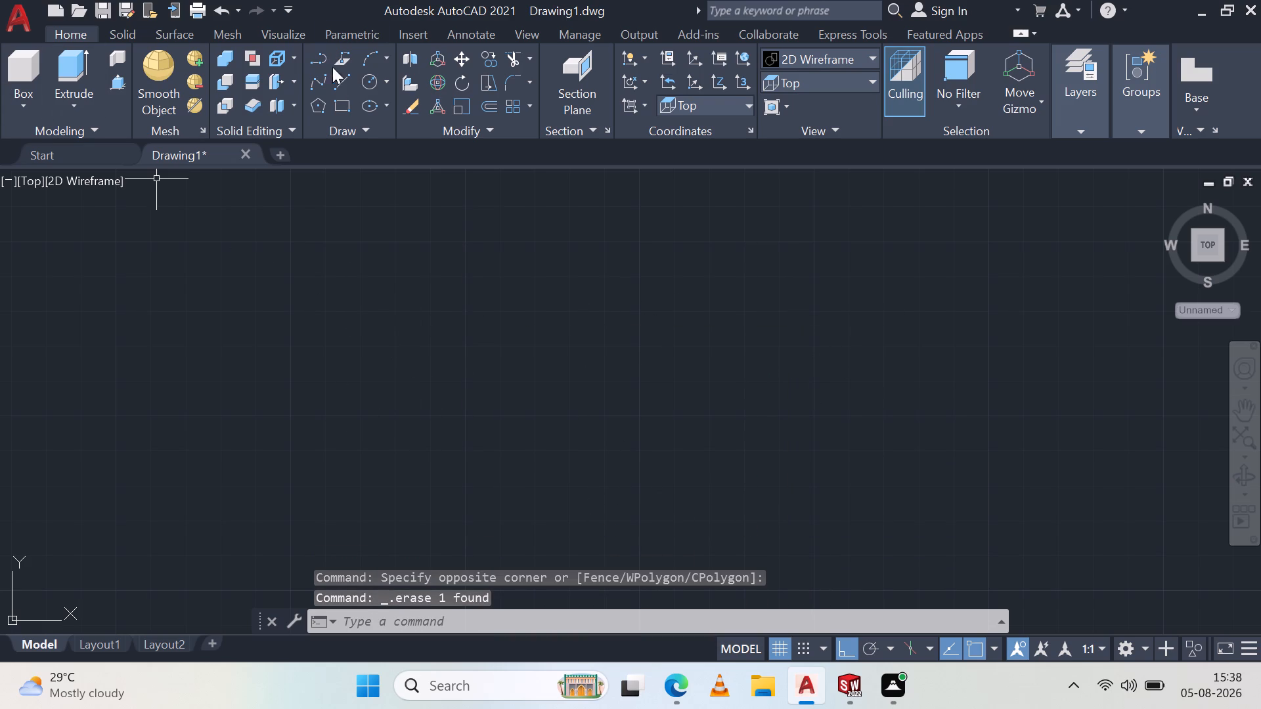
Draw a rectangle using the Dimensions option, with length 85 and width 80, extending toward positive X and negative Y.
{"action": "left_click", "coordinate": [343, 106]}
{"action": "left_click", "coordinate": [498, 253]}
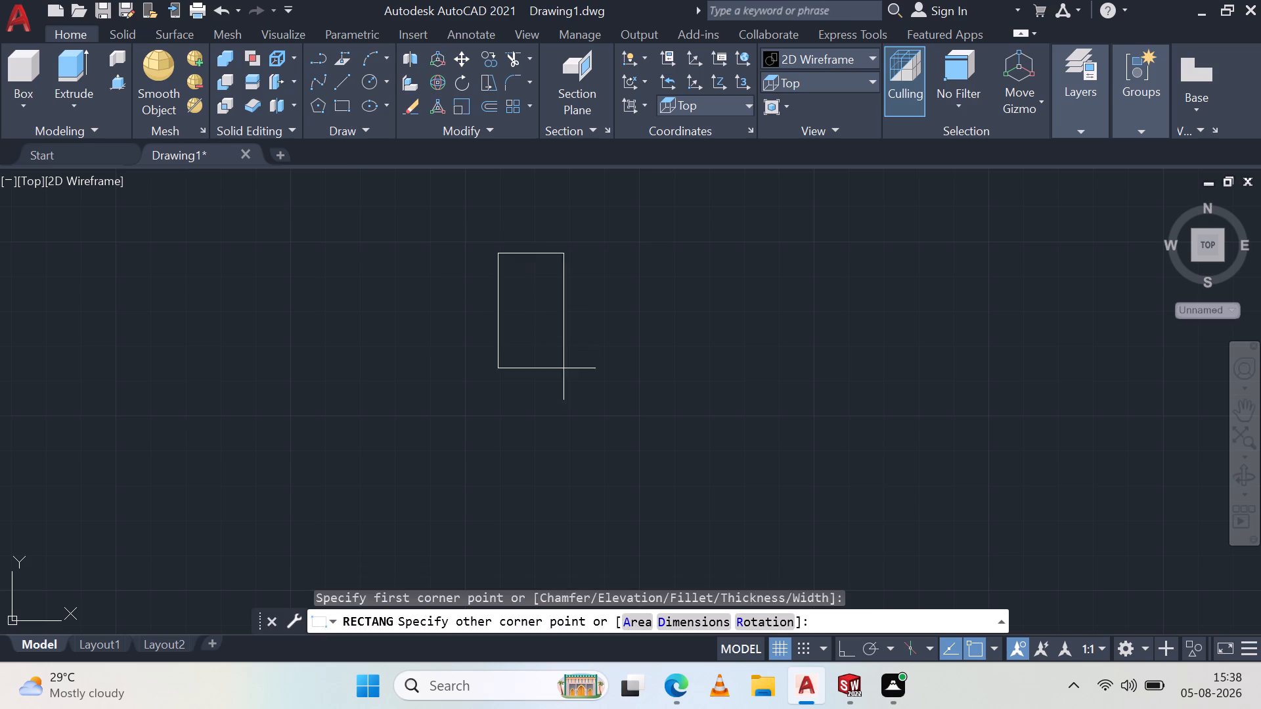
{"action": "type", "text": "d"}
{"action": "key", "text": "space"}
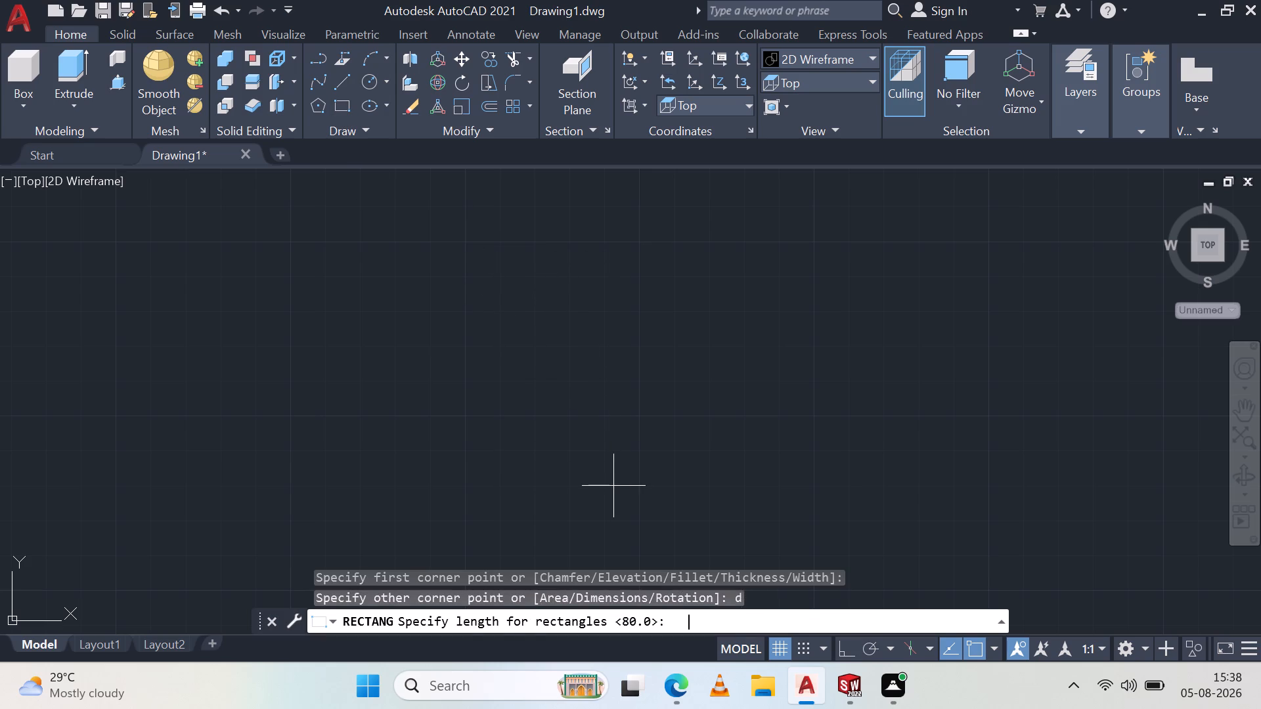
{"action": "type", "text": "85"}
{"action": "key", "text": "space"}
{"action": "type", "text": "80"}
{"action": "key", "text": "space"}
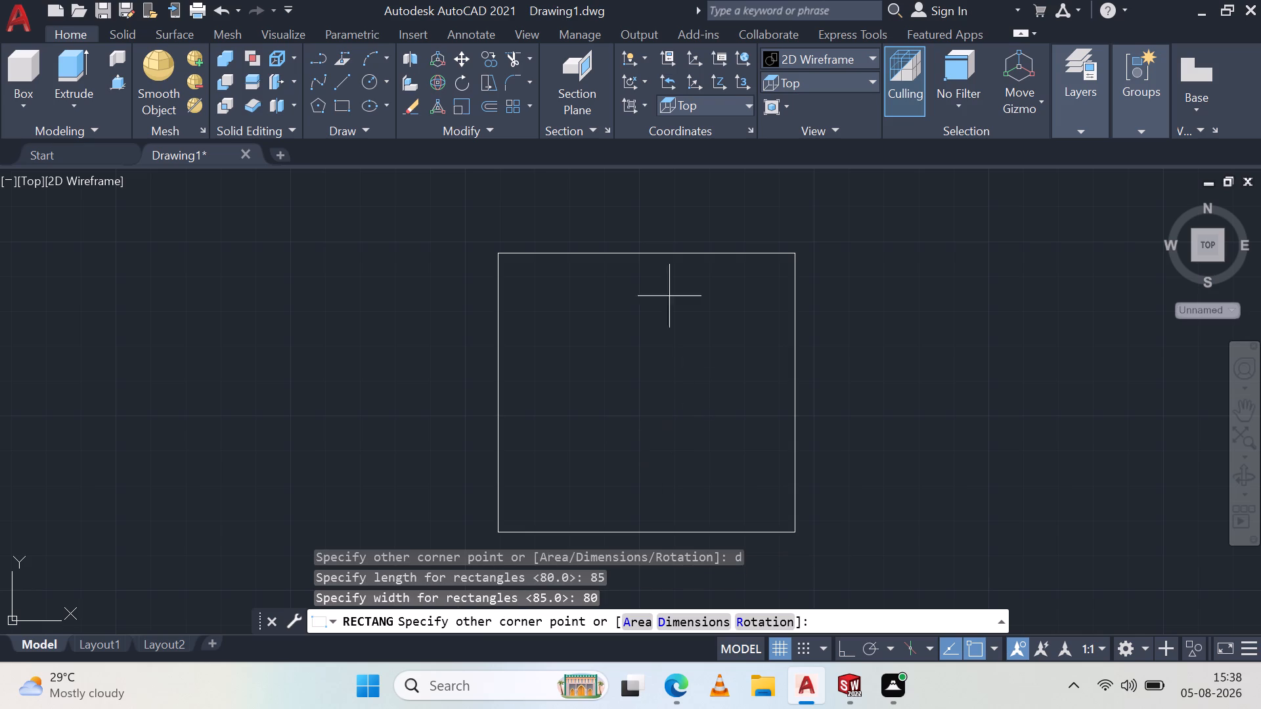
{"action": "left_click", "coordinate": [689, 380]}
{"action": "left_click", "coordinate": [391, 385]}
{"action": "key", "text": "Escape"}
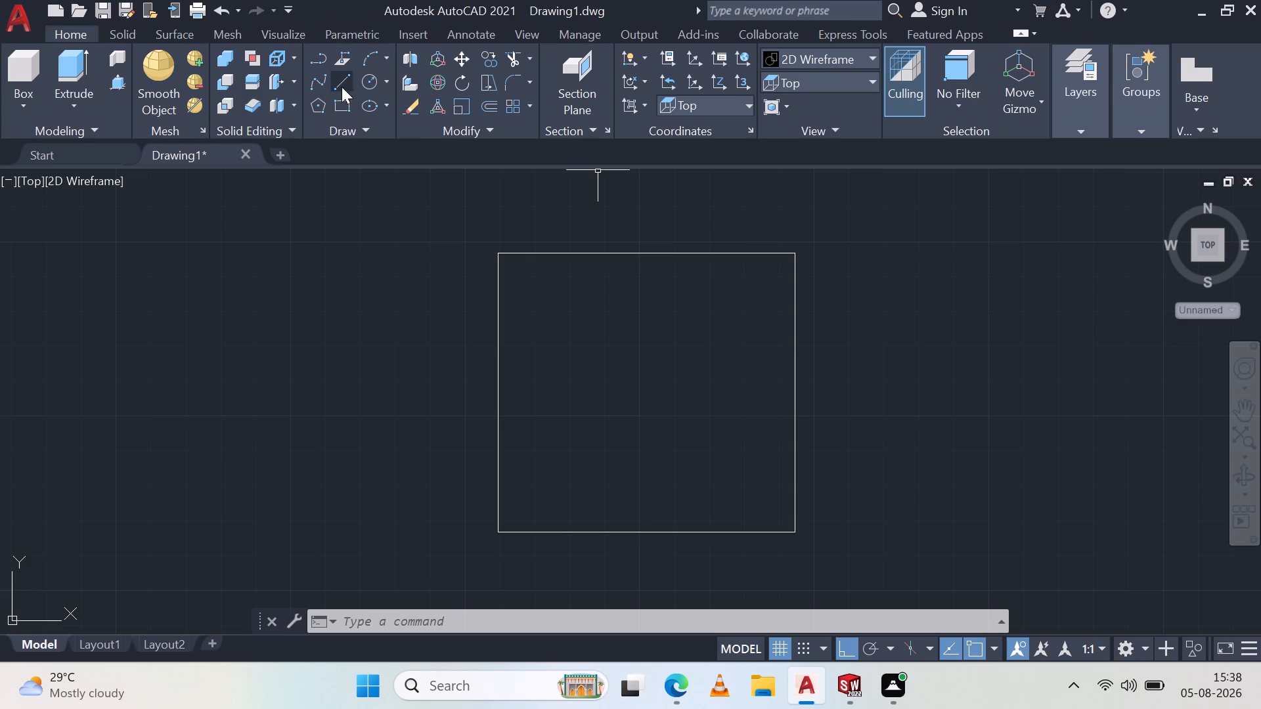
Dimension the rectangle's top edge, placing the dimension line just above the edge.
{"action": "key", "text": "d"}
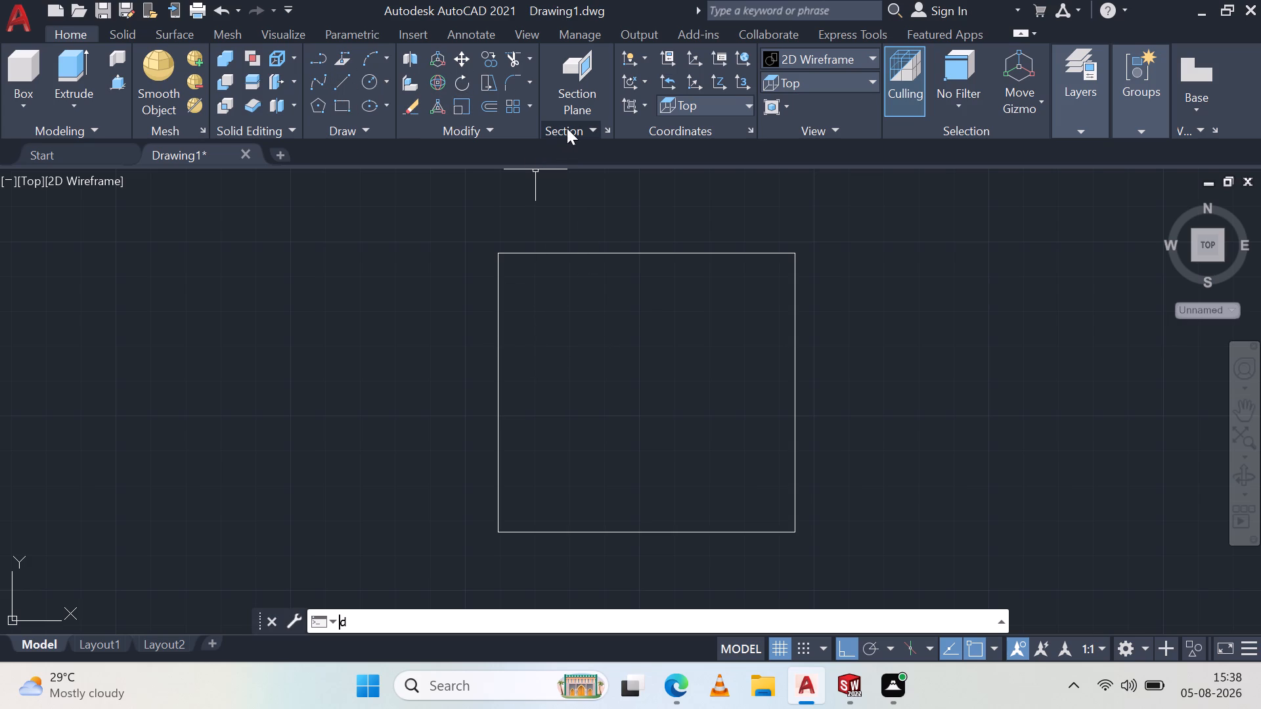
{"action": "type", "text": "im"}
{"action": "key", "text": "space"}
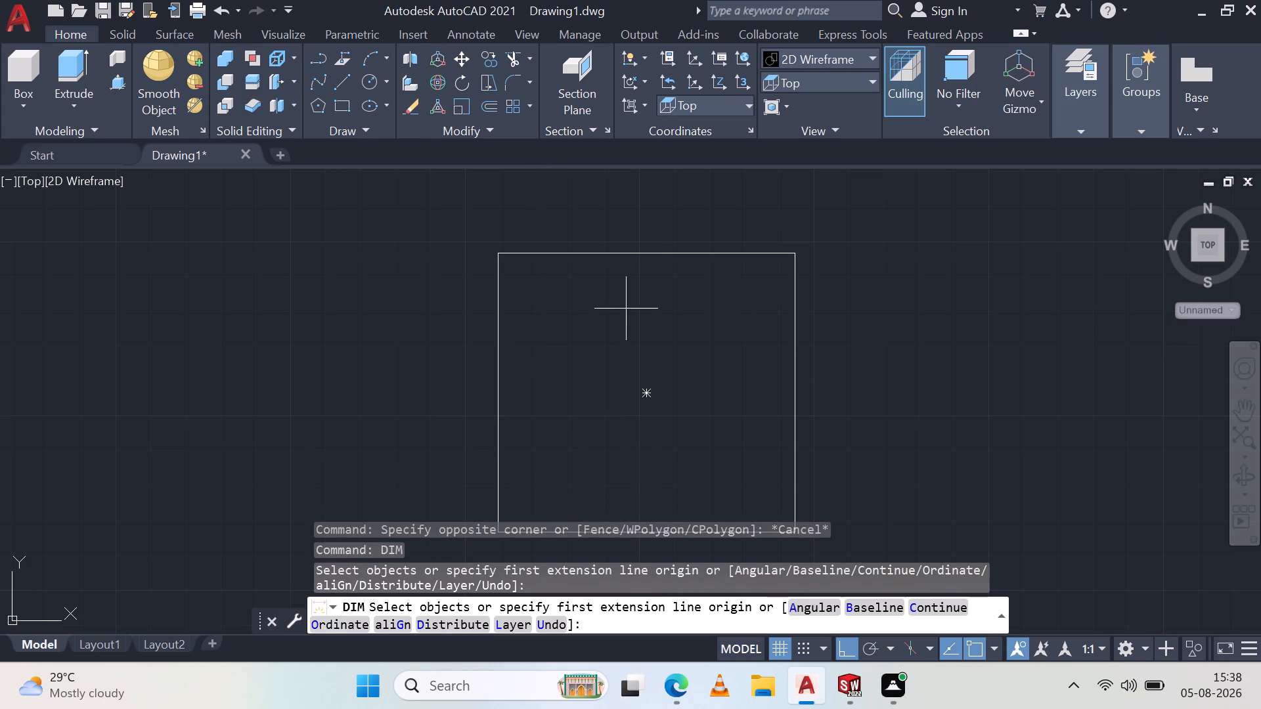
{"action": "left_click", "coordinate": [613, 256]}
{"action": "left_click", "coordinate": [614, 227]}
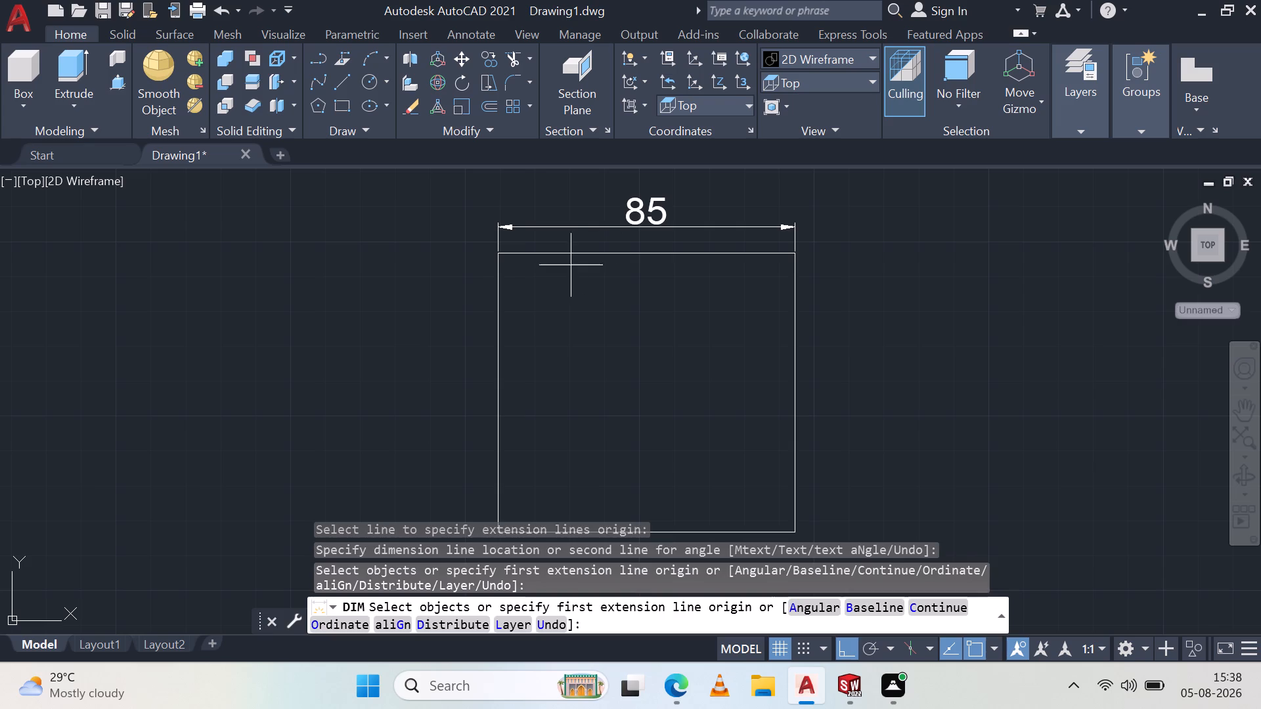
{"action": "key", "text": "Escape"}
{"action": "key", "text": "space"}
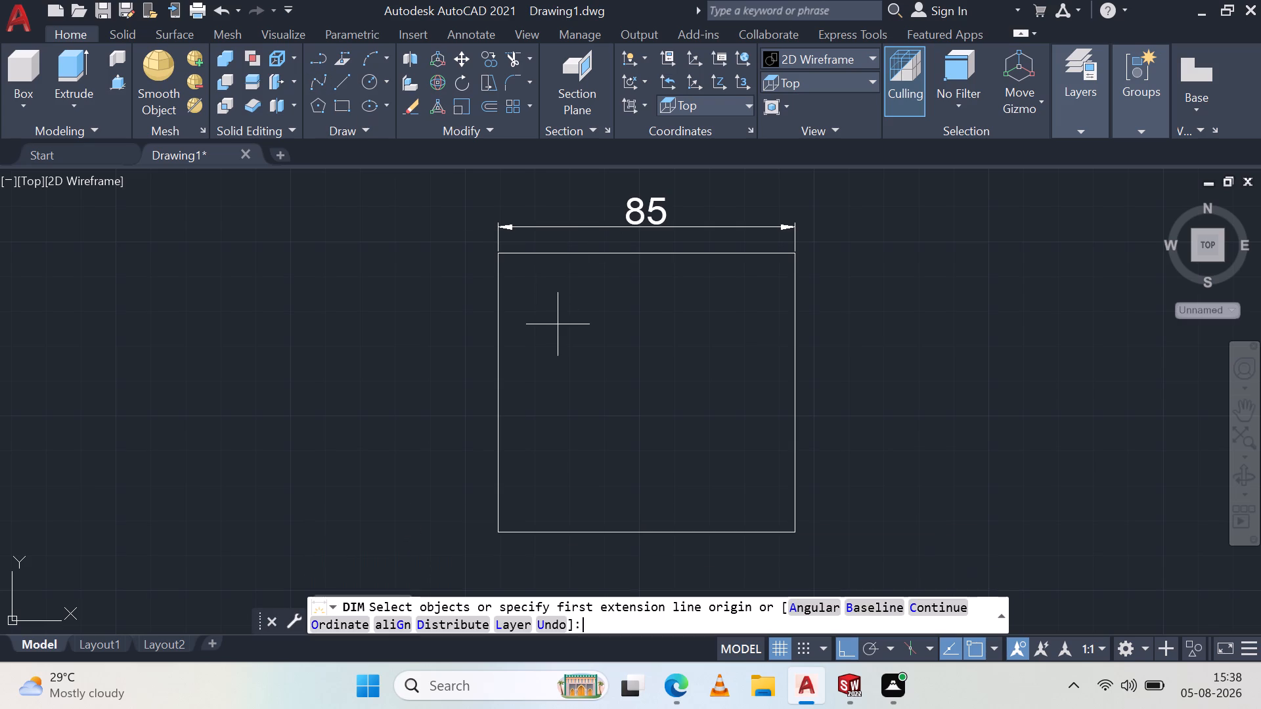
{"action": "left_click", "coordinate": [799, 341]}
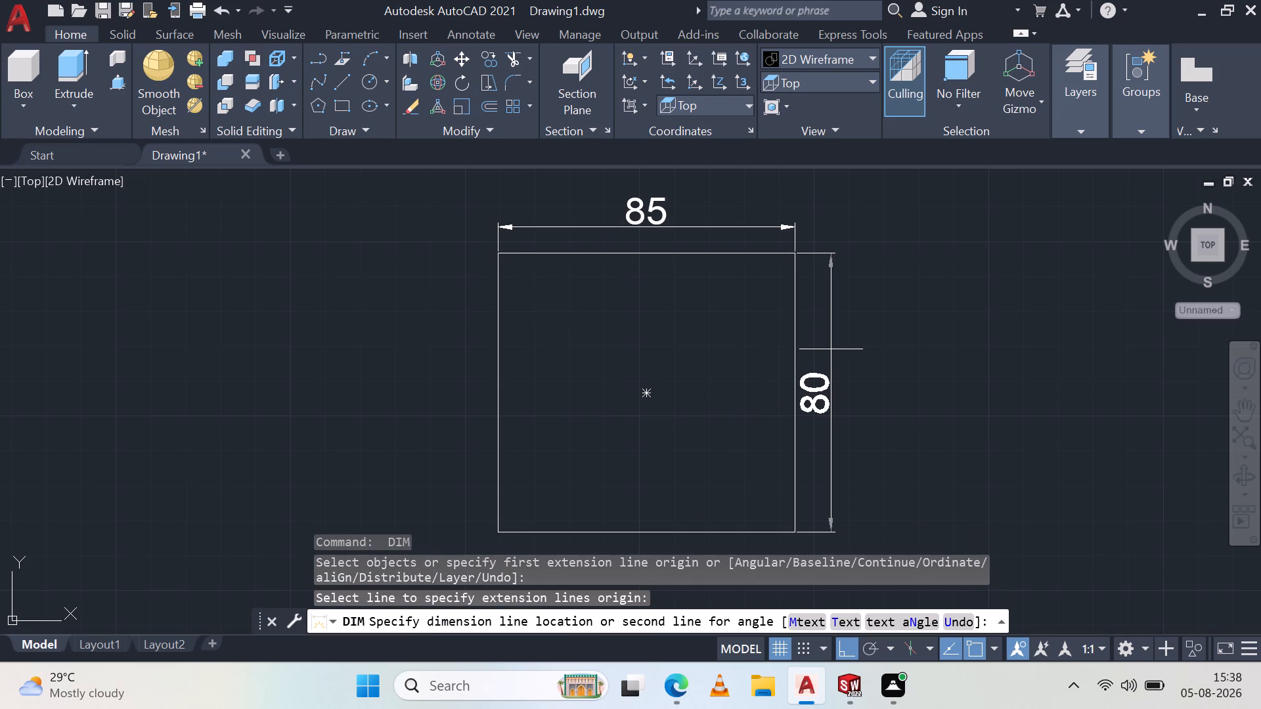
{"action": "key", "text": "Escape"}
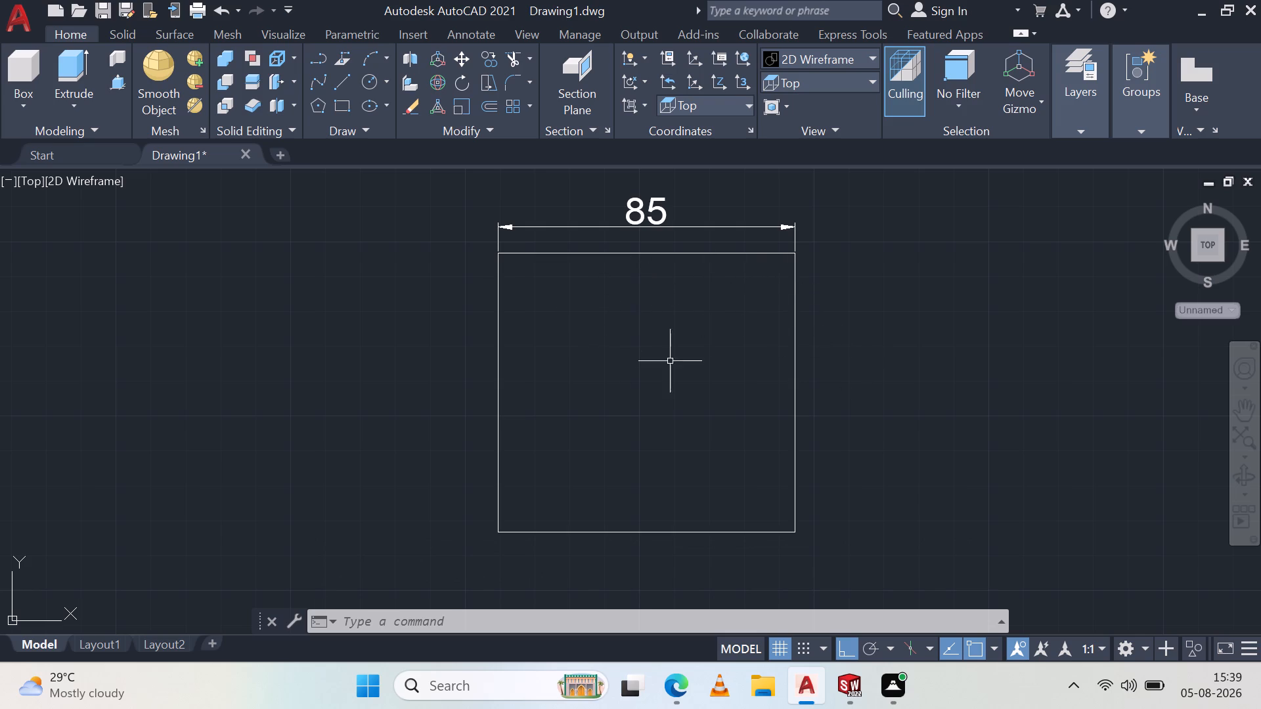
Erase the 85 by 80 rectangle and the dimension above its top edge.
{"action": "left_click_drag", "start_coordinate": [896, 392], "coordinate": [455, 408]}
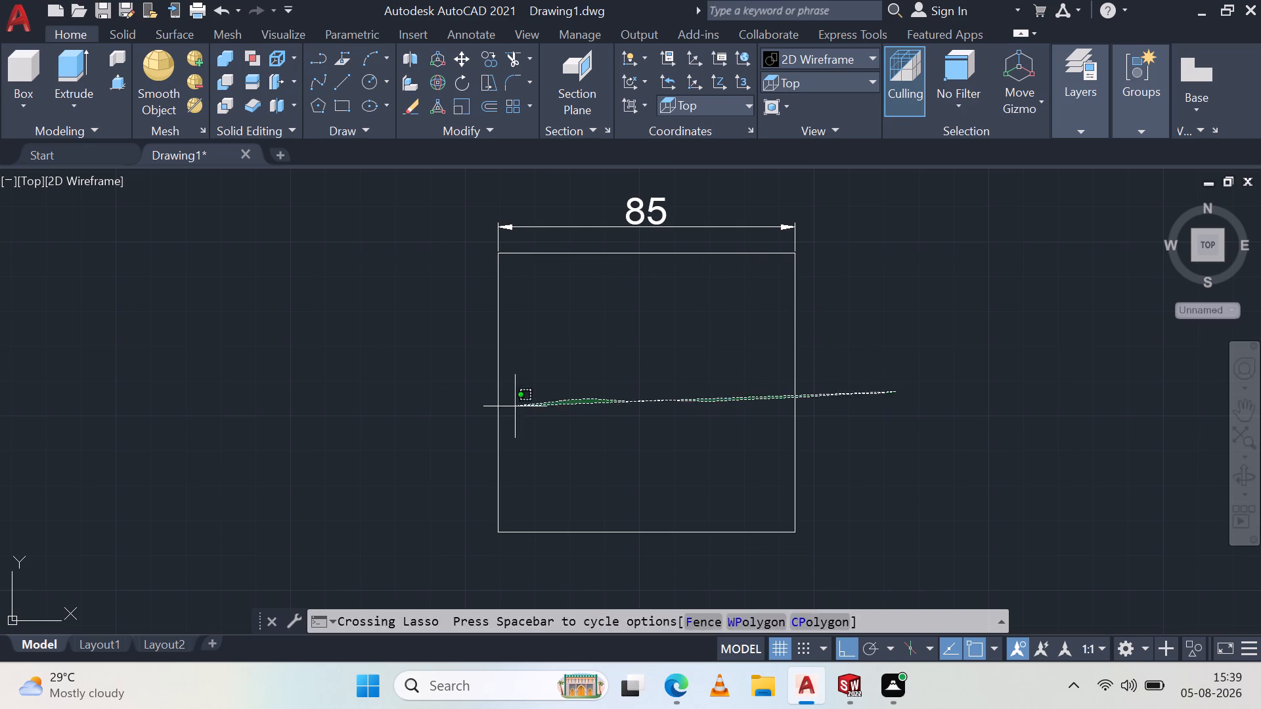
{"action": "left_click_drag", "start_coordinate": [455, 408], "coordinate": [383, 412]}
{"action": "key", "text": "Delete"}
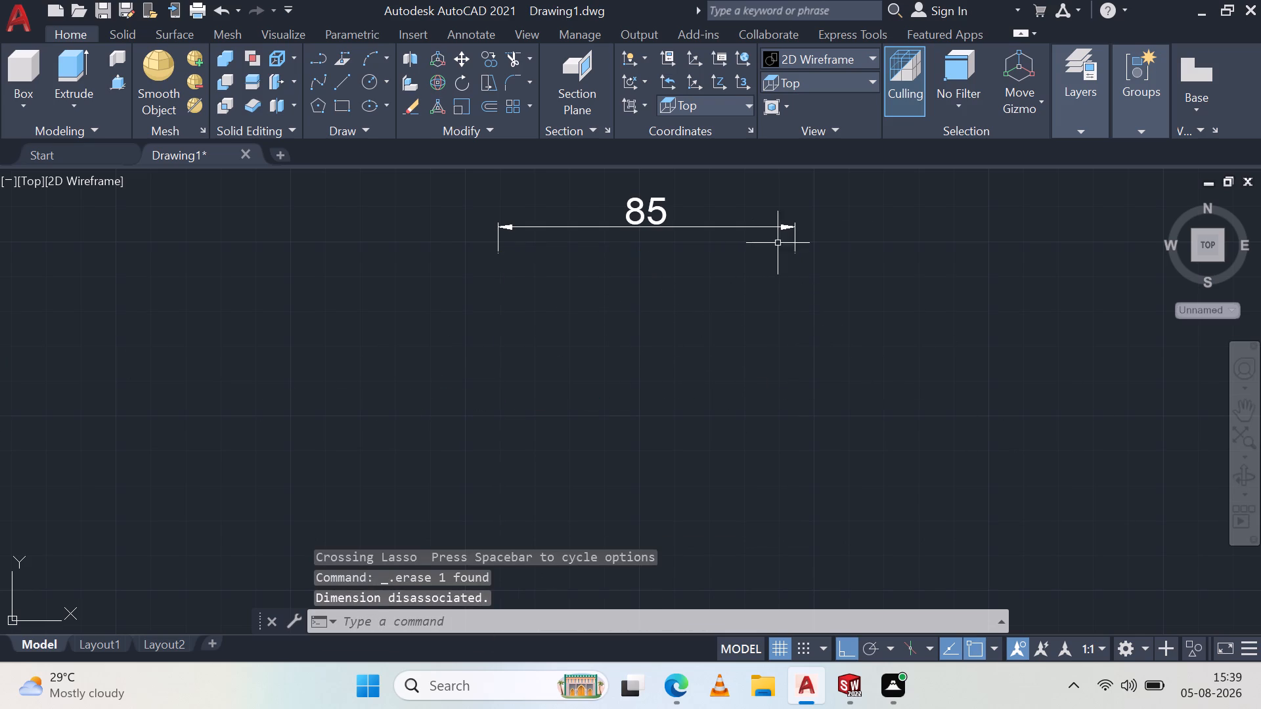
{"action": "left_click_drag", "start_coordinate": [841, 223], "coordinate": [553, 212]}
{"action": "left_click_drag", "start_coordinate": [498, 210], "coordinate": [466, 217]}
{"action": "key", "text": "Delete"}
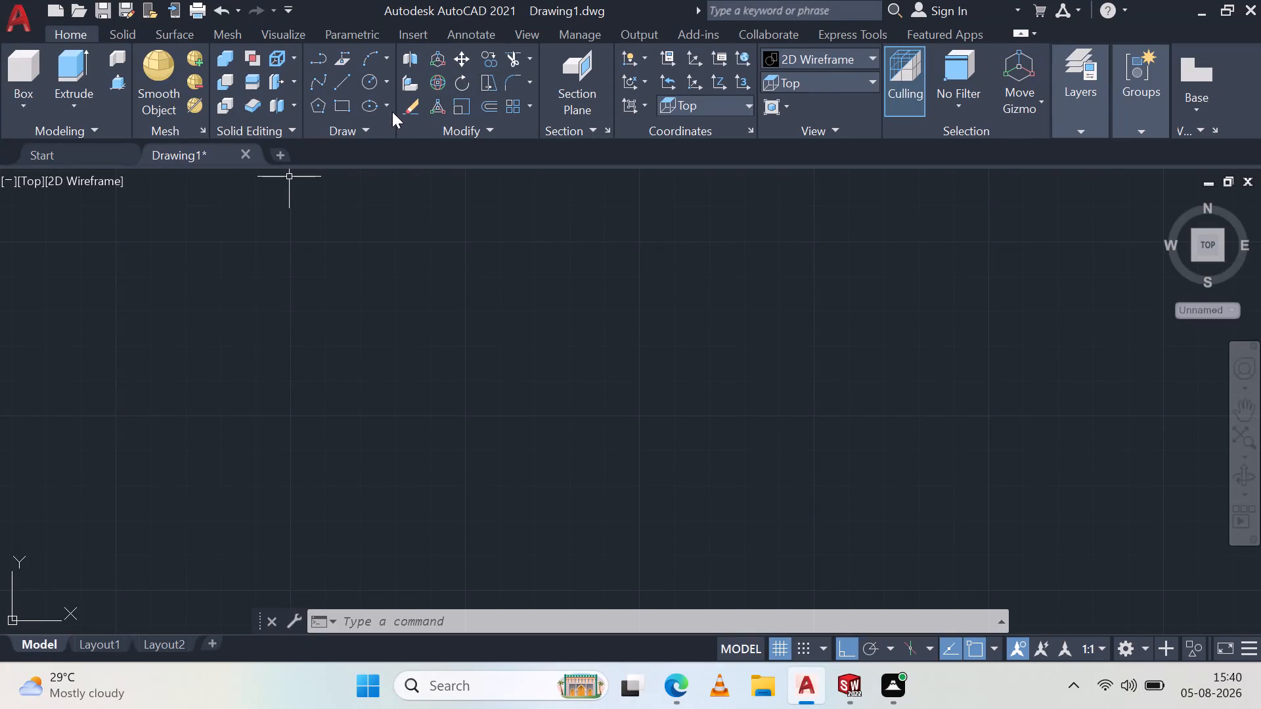
Draw a rectangle using the Dimensions option, with length 85 and width 180, extending toward positive X and negative Y.
{"action": "left_click", "coordinate": [338, 106]}
{"action": "left_click", "coordinate": [573, 234]}
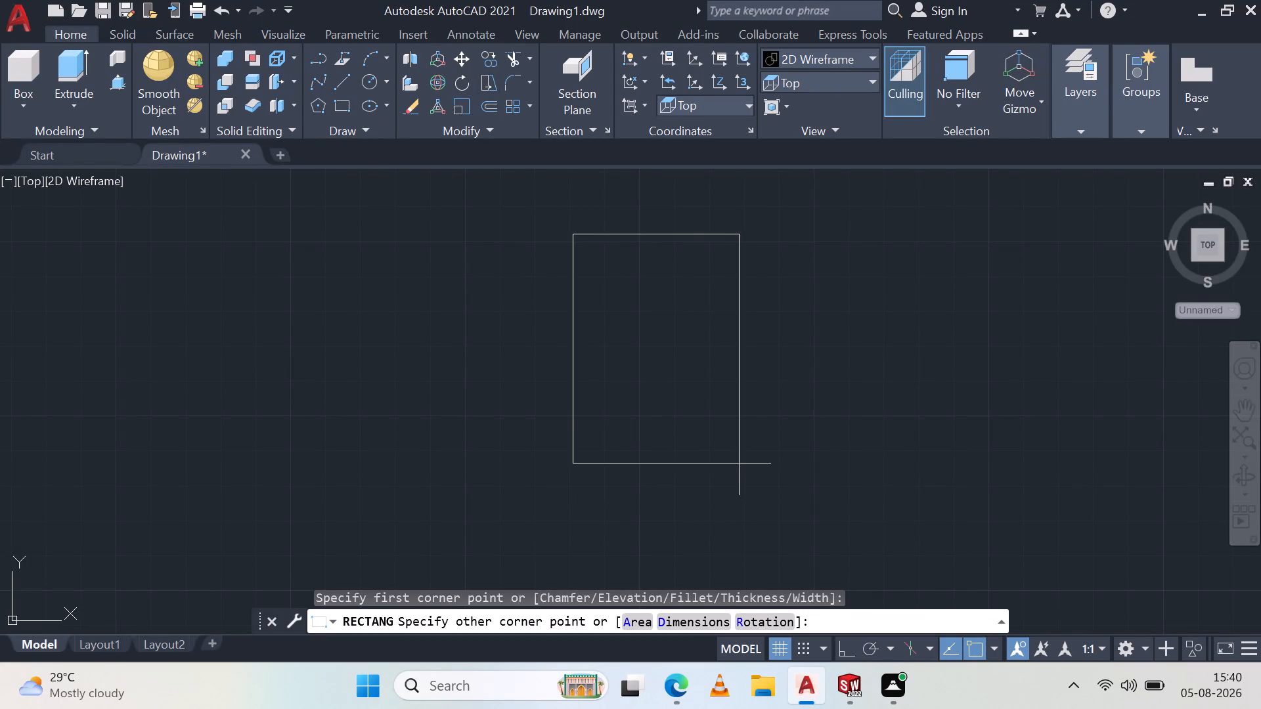
{"action": "type", "text": "d"}
{"action": "key", "text": "space"}
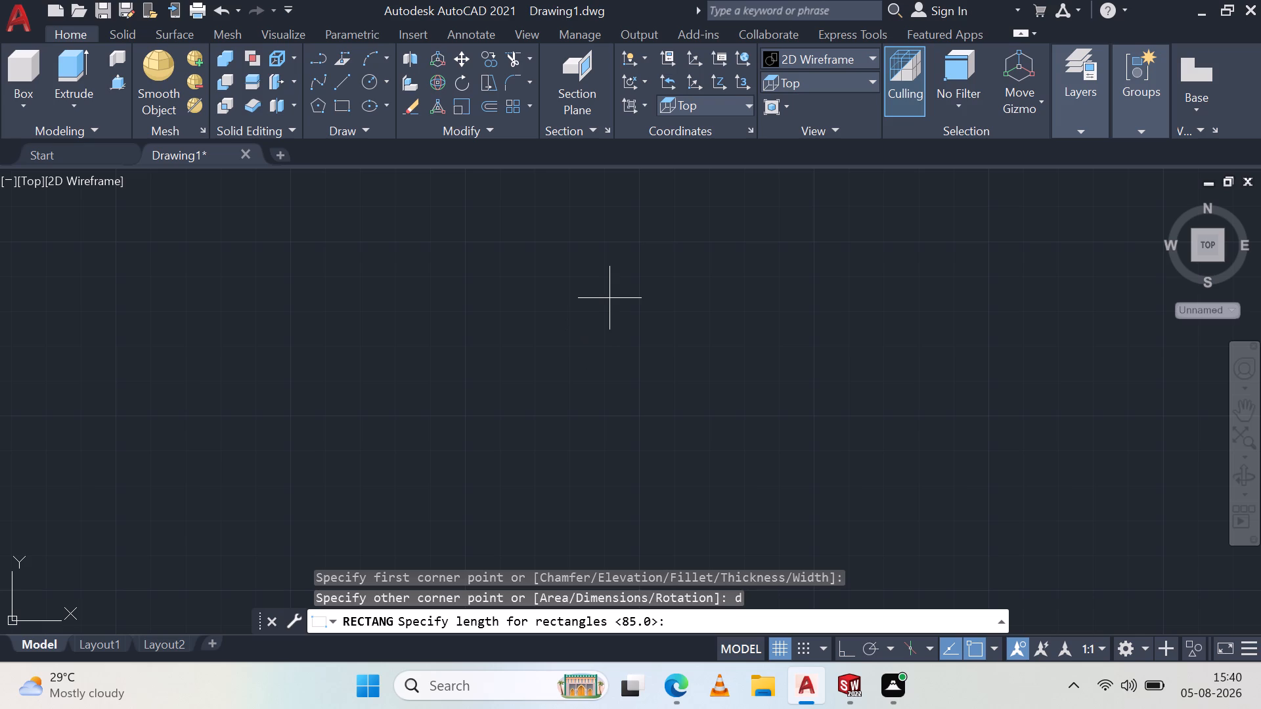
{"action": "key", "text": "space"}
{"action": "type", "text": "180"}
{"action": "key", "text": "space"}
{"action": "left_click", "coordinate": [632, 288]}
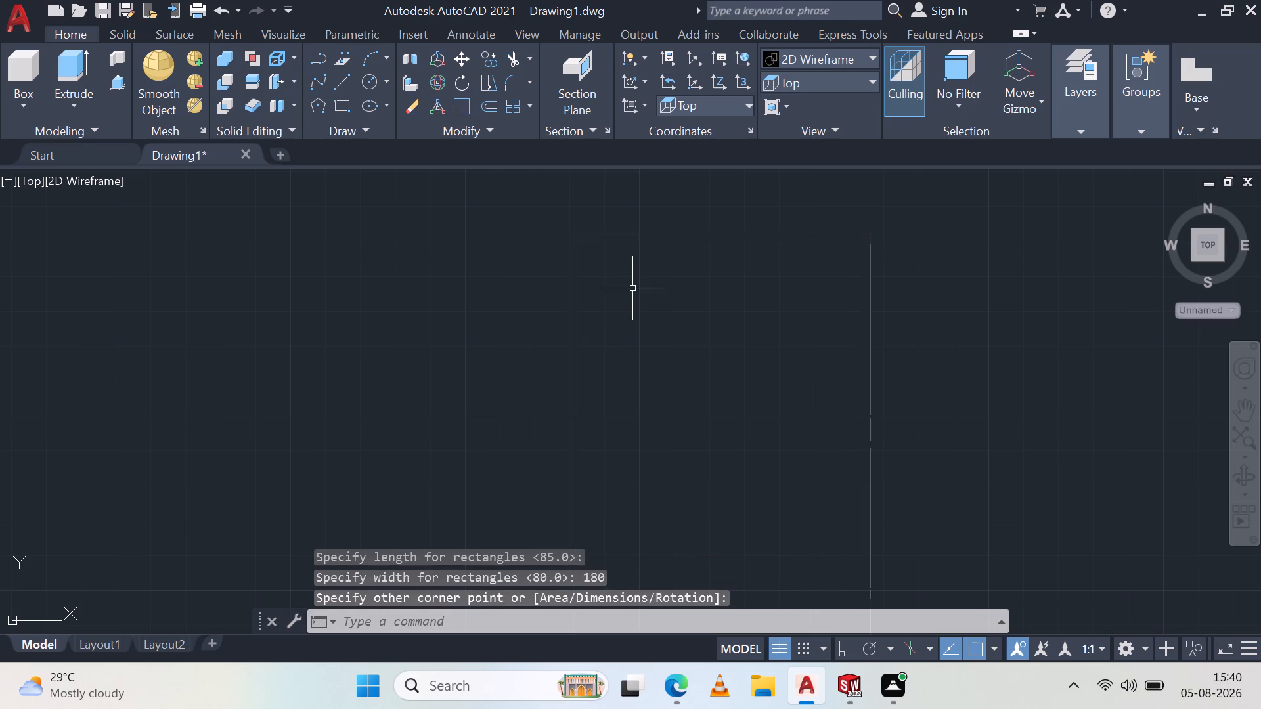
Move the 85 by 180 rectangle about 67 units in the negative X direction.
{"action": "scroll", "coordinate": [747, 310], "scroll_direction": "down", "scroll_amount": 2}
{"action": "scroll", "coordinate": [742, 310], "scroll_direction": "up", "scroll_amount": 1}
{"action": "scroll", "coordinate": [740, 309], "scroll_direction": "down", "scroll_amount": 2}
{"action": "scroll", "coordinate": [739, 309], "scroll_direction": "up", "scroll_amount": 1}
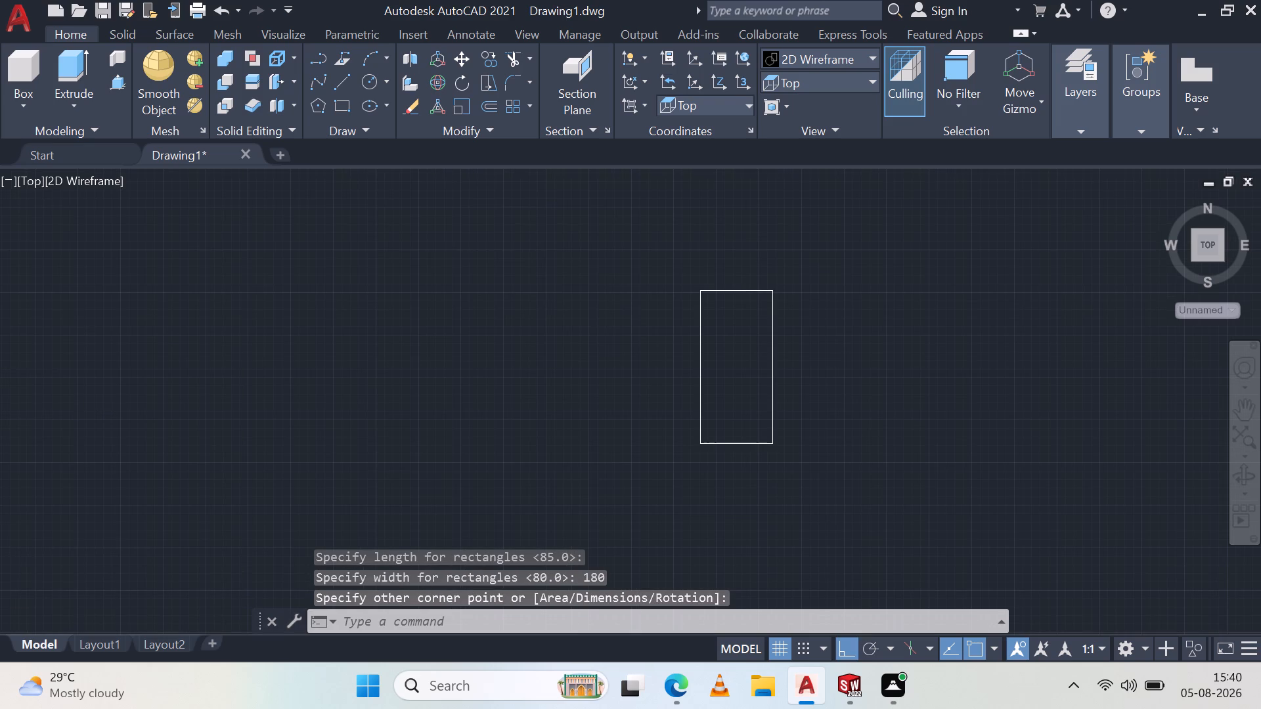
{"action": "scroll", "coordinate": [739, 309], "scroll_direction": "up", "scroll_amount": 2}
{"action": "scroll", "coordinate": [739, 309], "scroll_direction": "down", "scroll_amount": 1}
{"action": "left_click_drag", "start_coordinate": [761, 353], "coordinate": [590, 317]}
{"action": "left_click", "coordinate": [471, 287]}
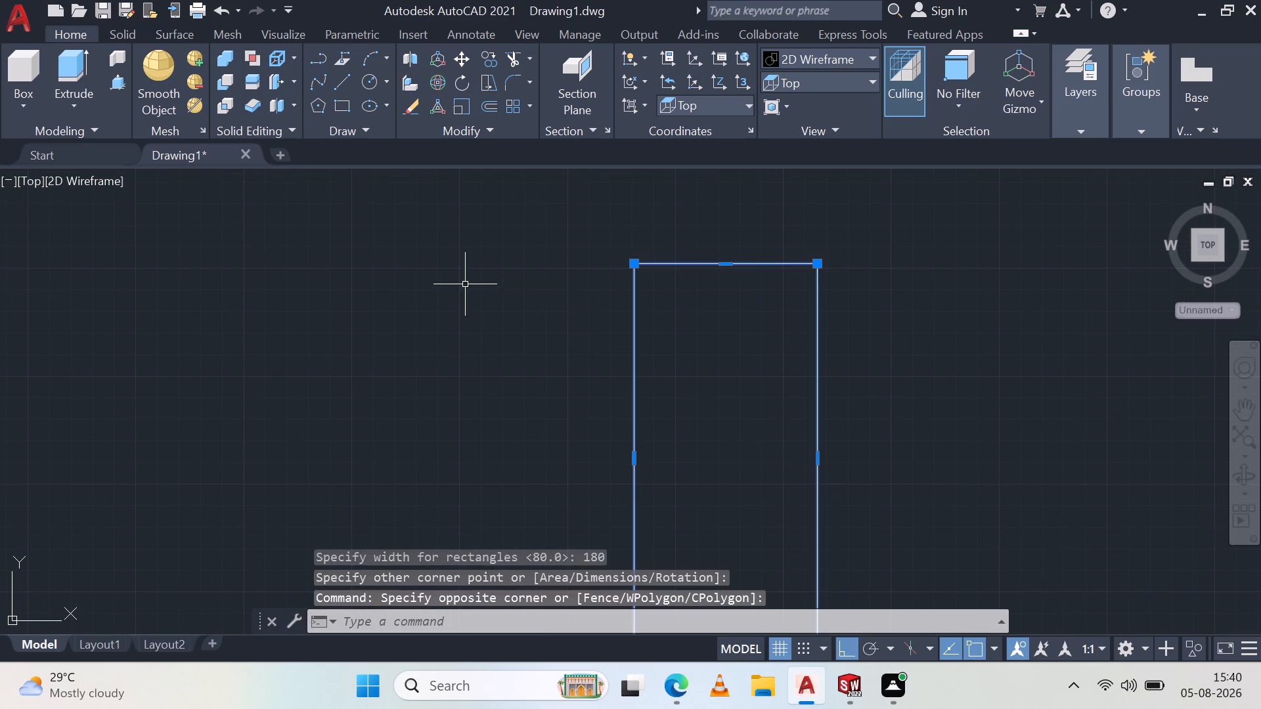
{"action": "left_click", "coordinate": [464, 51]}
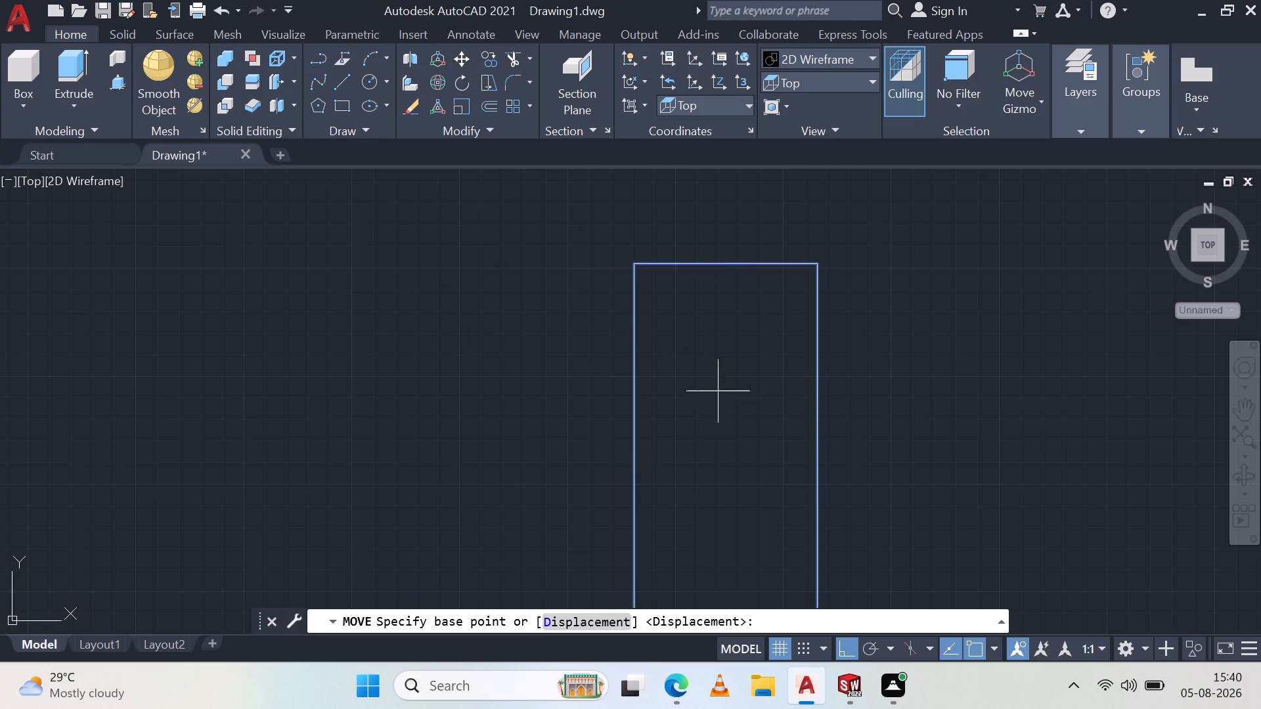
{"action": "left_click_drag", "start_coordinate": [755, 453], "coordinate": [740, 450]}
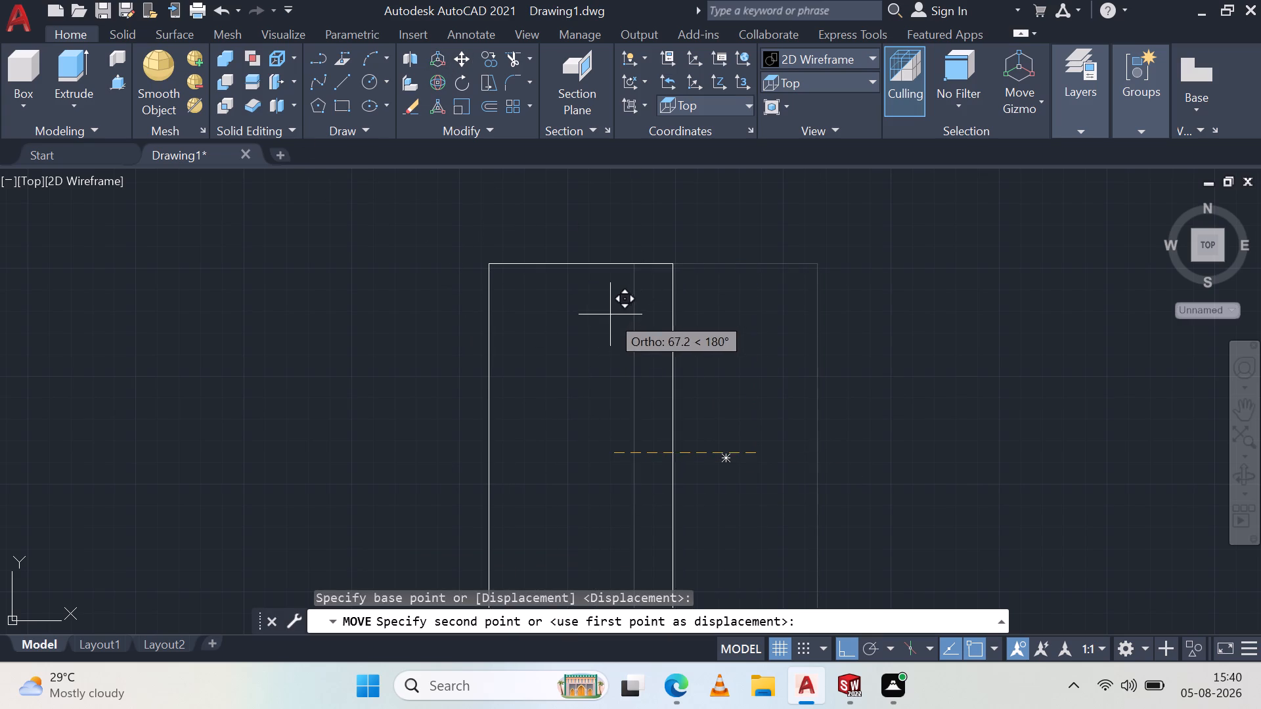
{"action": "left_click", "coordinate": [610, 314]}
{"action": "key", "text": "Escape"}
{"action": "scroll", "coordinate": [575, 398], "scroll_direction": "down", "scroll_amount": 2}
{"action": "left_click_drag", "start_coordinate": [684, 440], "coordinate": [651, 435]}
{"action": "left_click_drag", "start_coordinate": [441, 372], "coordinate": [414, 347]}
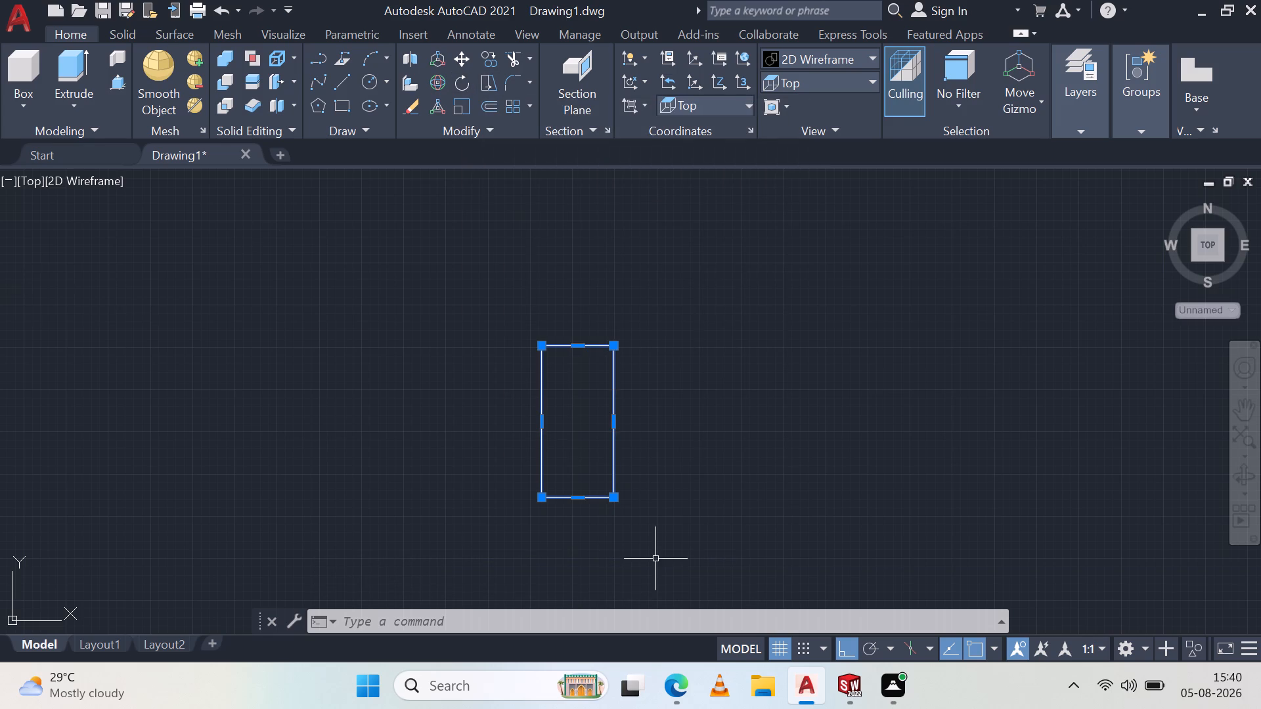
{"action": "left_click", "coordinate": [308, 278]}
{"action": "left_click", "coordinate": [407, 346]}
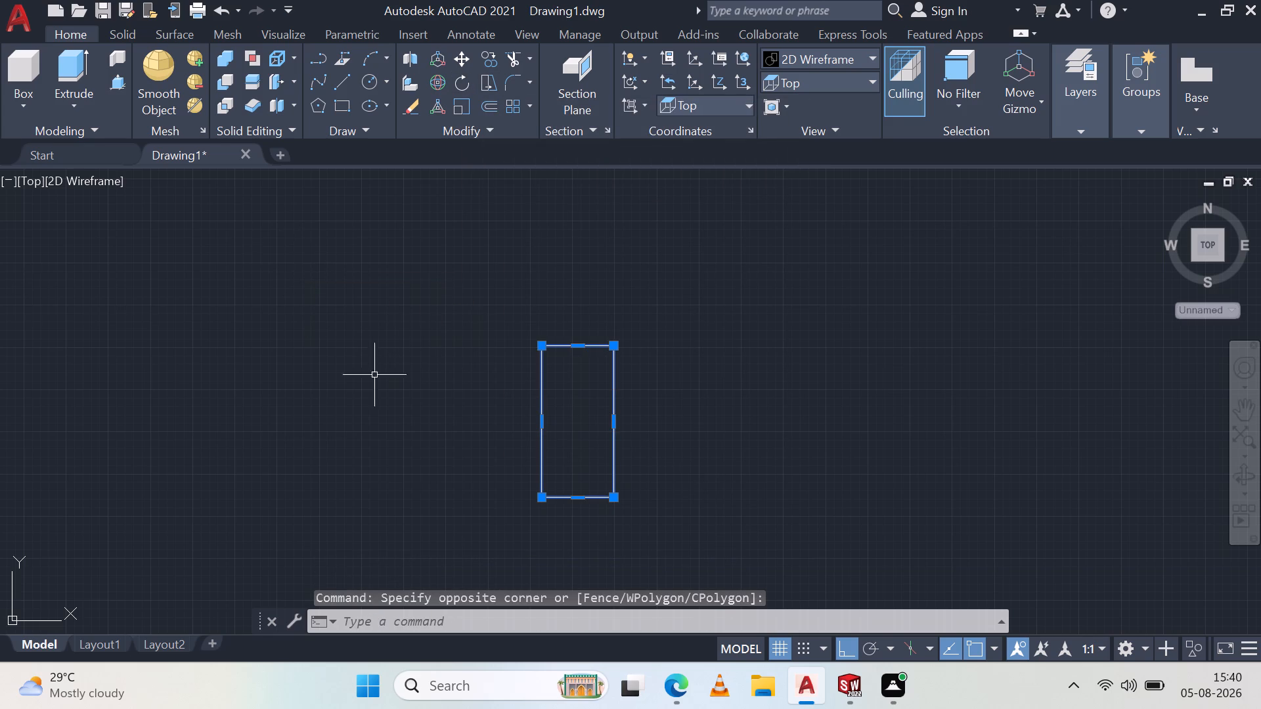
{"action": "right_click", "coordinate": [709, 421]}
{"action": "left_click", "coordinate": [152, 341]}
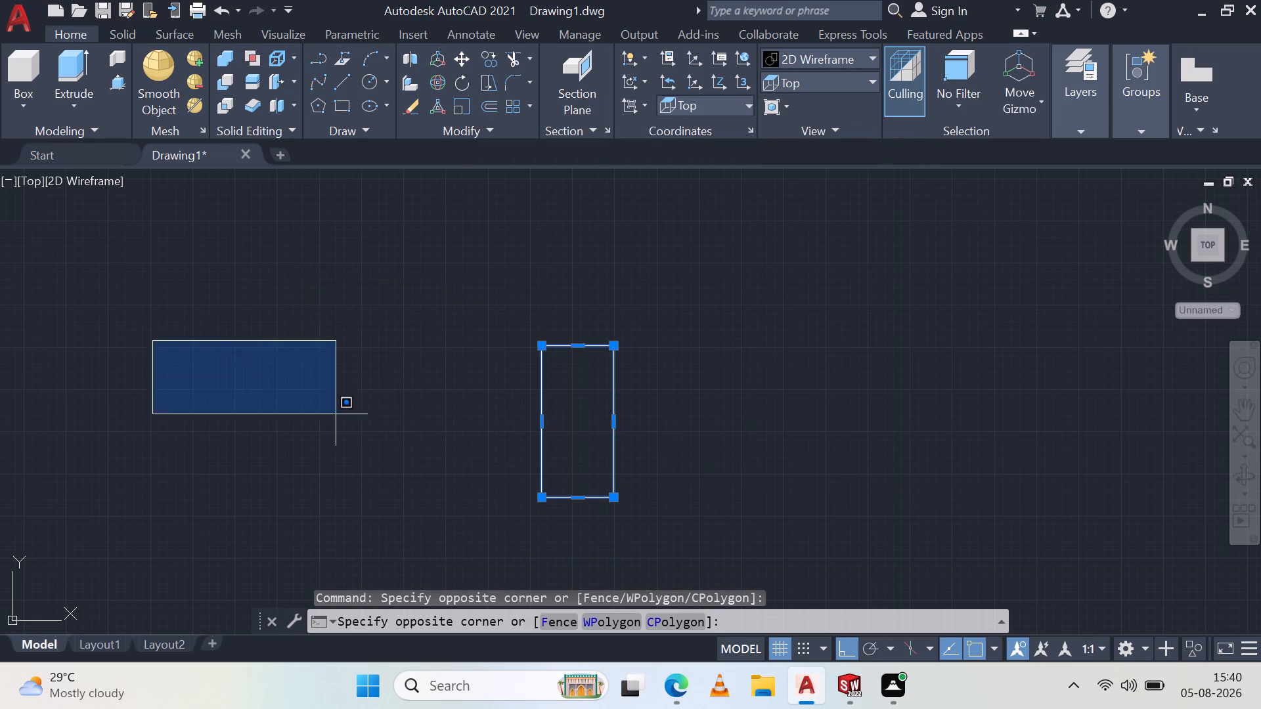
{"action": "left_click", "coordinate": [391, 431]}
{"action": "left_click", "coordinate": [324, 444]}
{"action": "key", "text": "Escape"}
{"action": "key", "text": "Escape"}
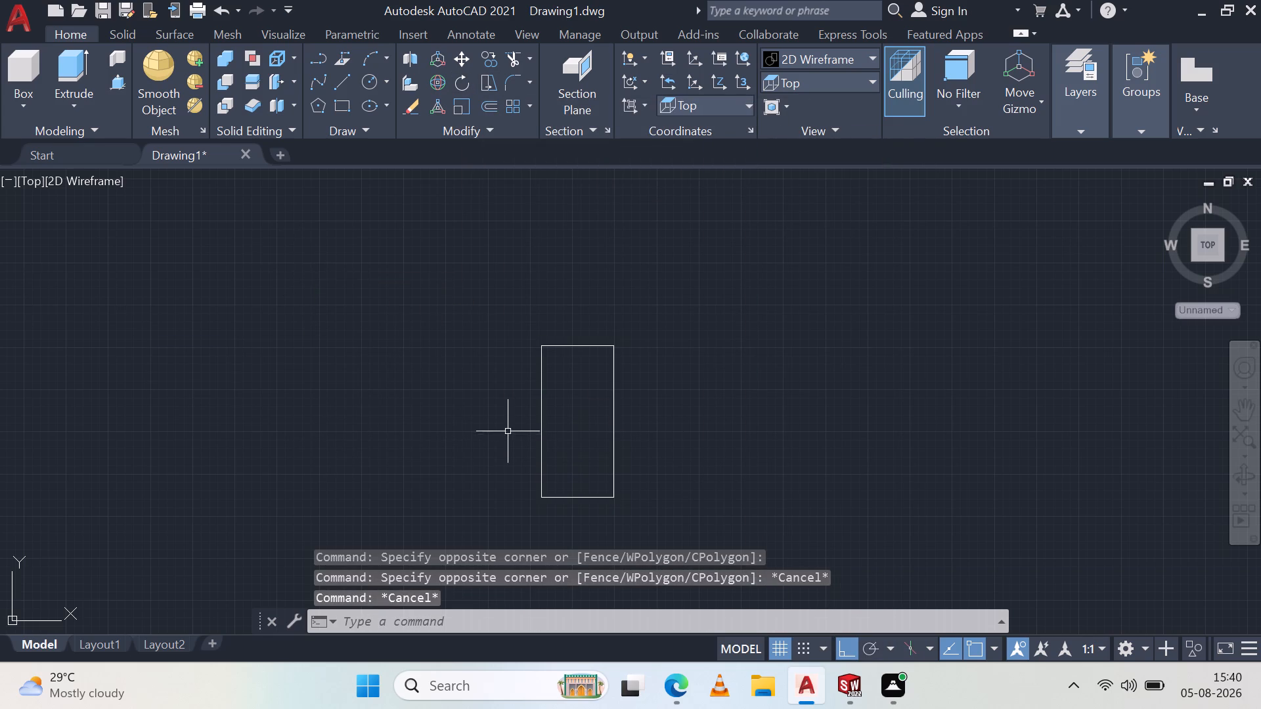
Move the rectangle straight in the positive Y direction, using its geometric center as the base point.
{"action": "left_click", "coordinate": [458, 53]}
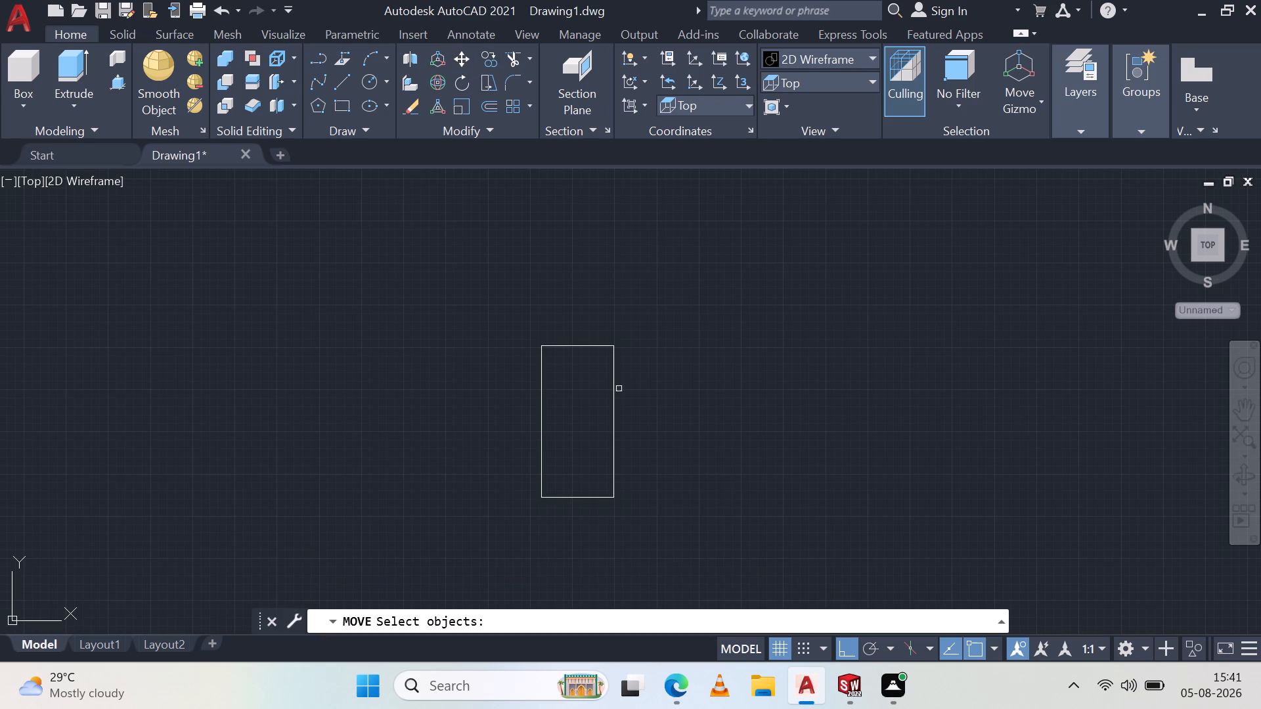
{"action": "left_click", "coordinate": [613, 426]}
{"action": "key", "text": "space"}
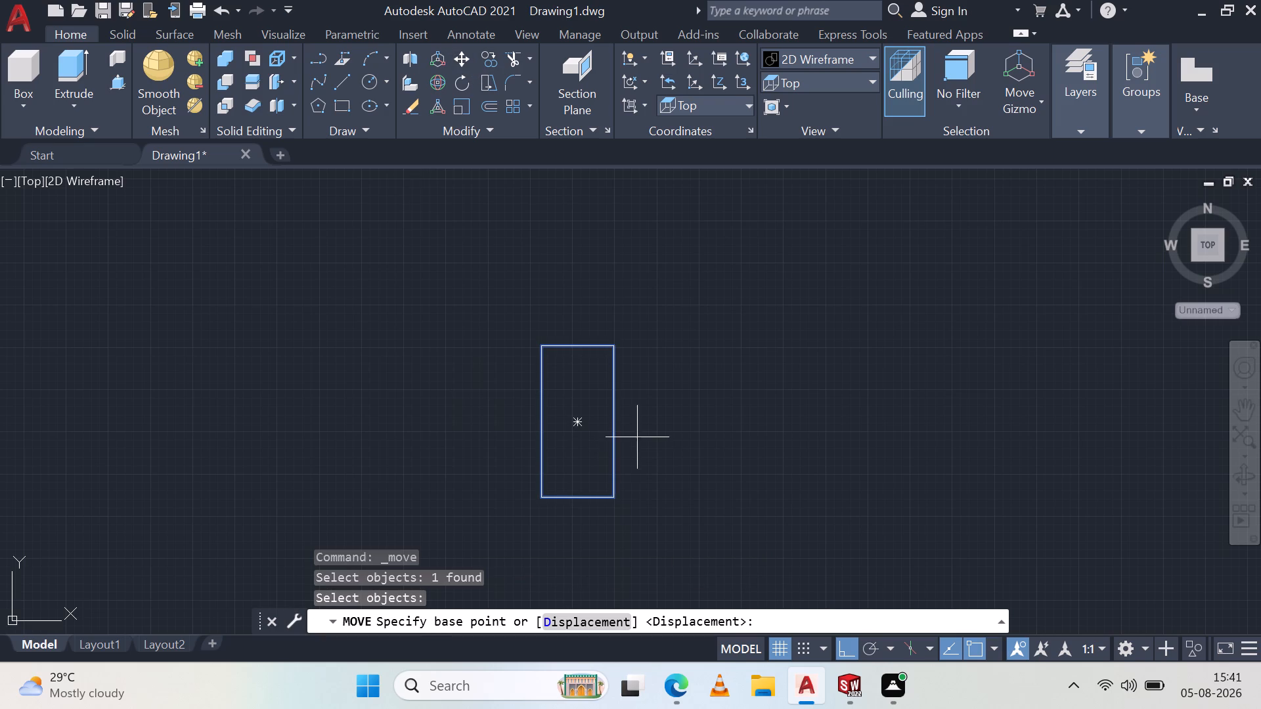
{"action": "left_click", "coordinate": [581, 425]}
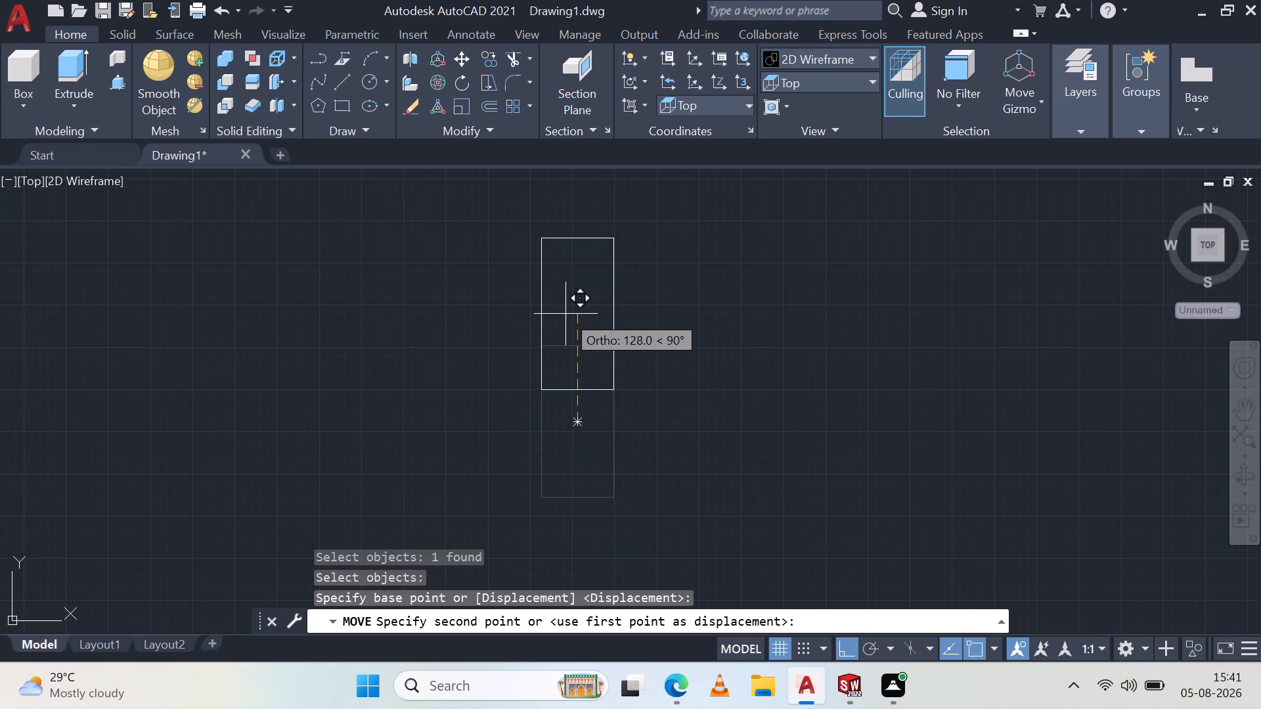
{"action": "left_click", "coordinate": [565, 331]}
{"action": "key", "text": "Escape"}
{"action": "key", "text": "Escape"}
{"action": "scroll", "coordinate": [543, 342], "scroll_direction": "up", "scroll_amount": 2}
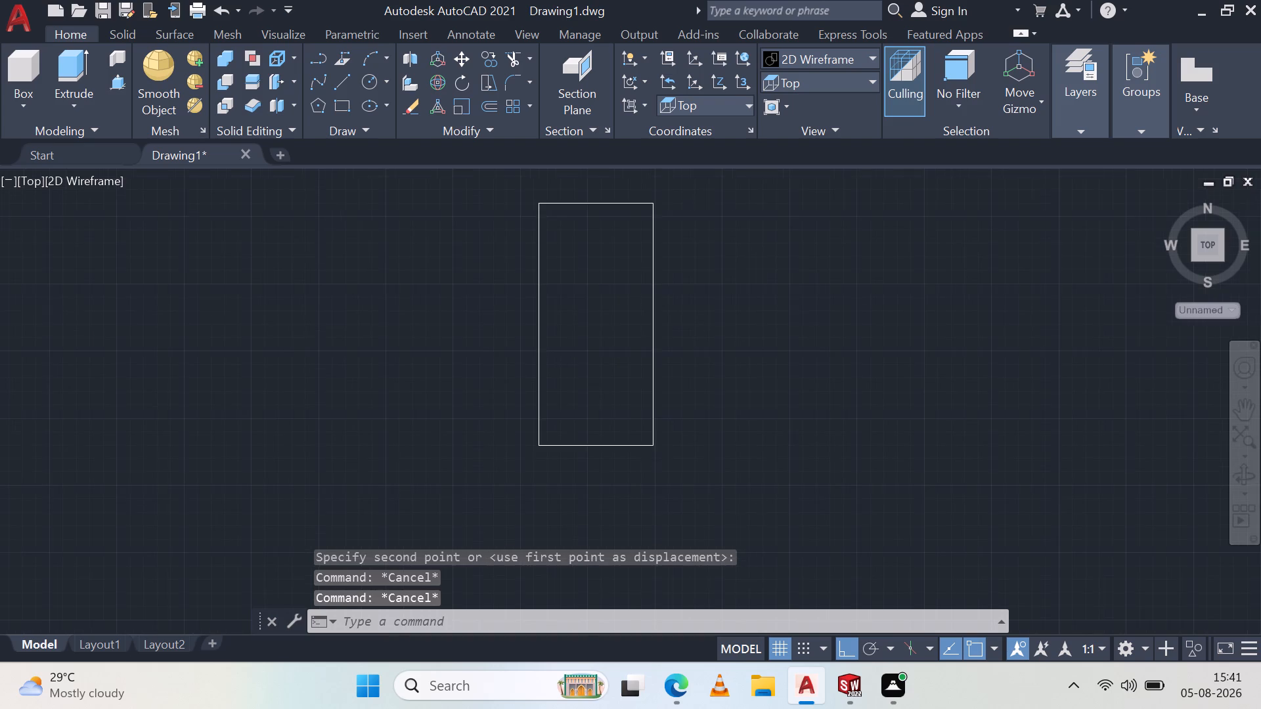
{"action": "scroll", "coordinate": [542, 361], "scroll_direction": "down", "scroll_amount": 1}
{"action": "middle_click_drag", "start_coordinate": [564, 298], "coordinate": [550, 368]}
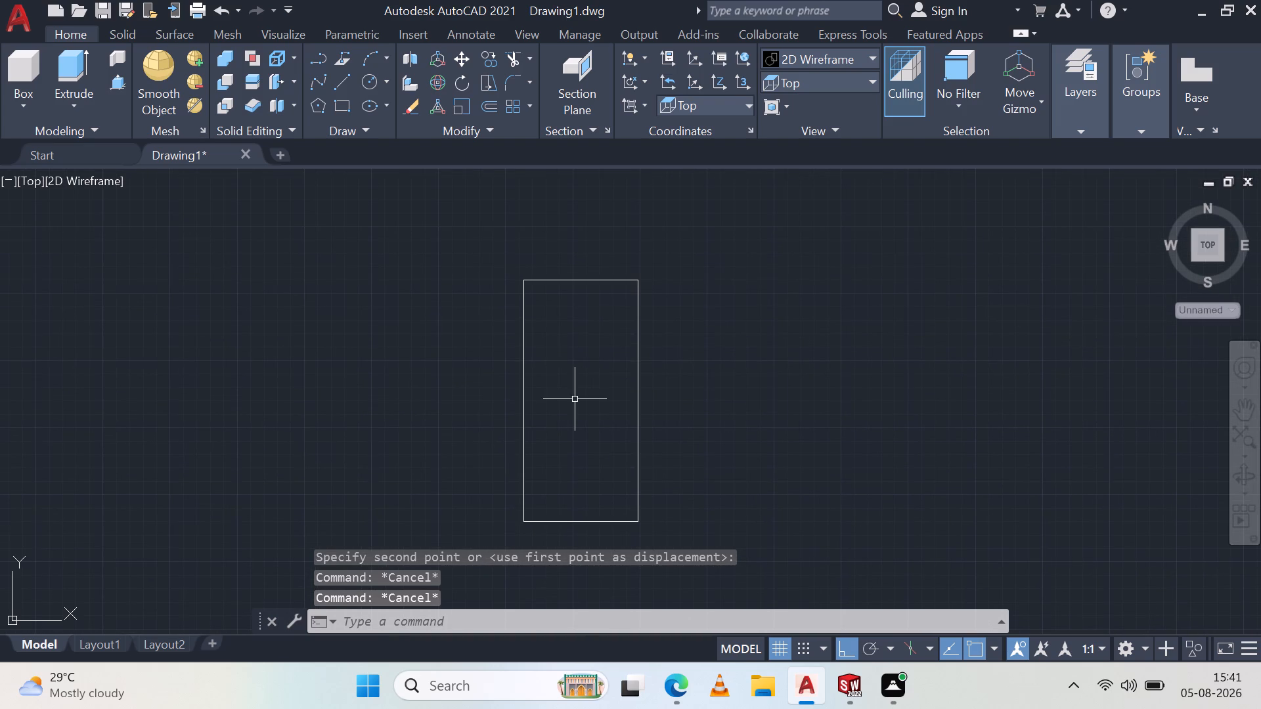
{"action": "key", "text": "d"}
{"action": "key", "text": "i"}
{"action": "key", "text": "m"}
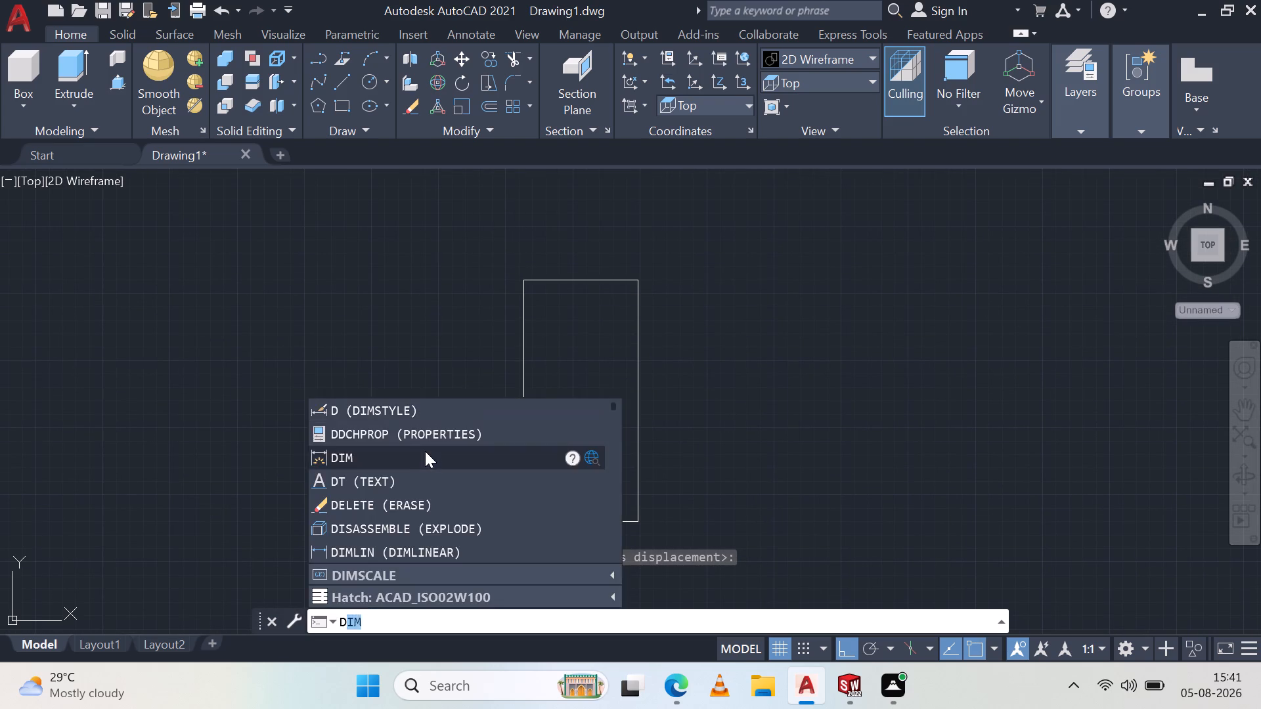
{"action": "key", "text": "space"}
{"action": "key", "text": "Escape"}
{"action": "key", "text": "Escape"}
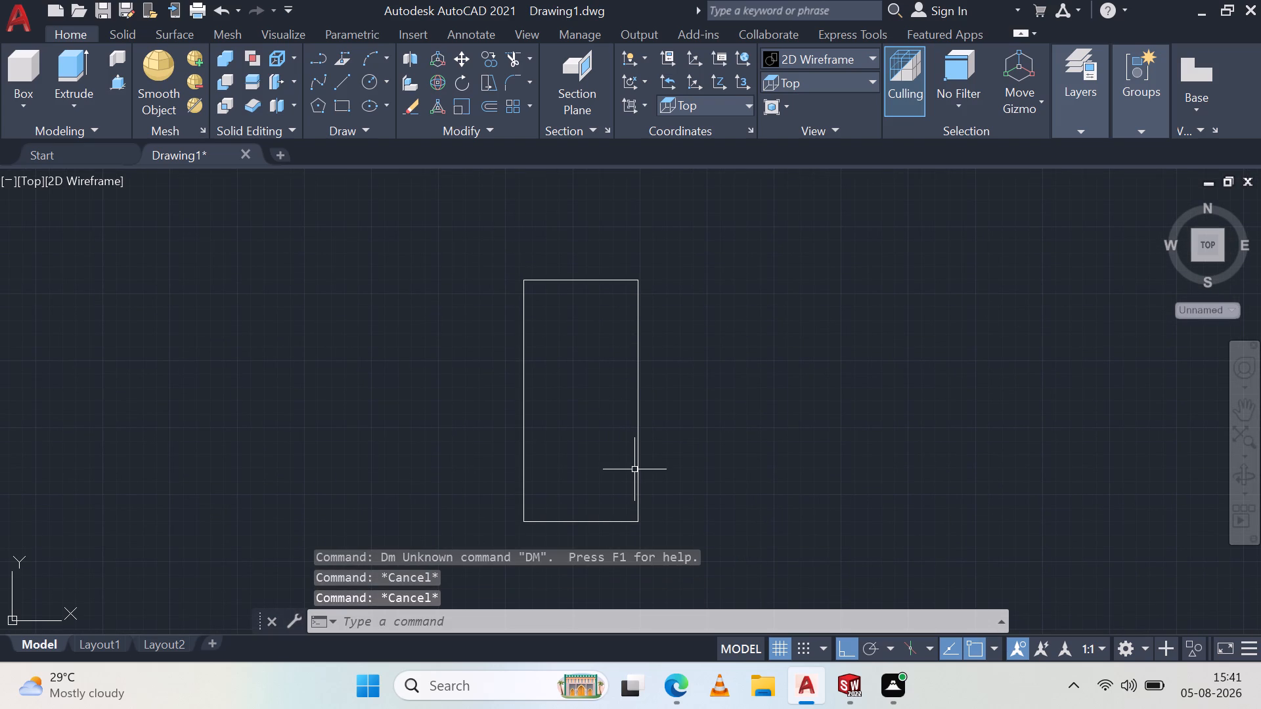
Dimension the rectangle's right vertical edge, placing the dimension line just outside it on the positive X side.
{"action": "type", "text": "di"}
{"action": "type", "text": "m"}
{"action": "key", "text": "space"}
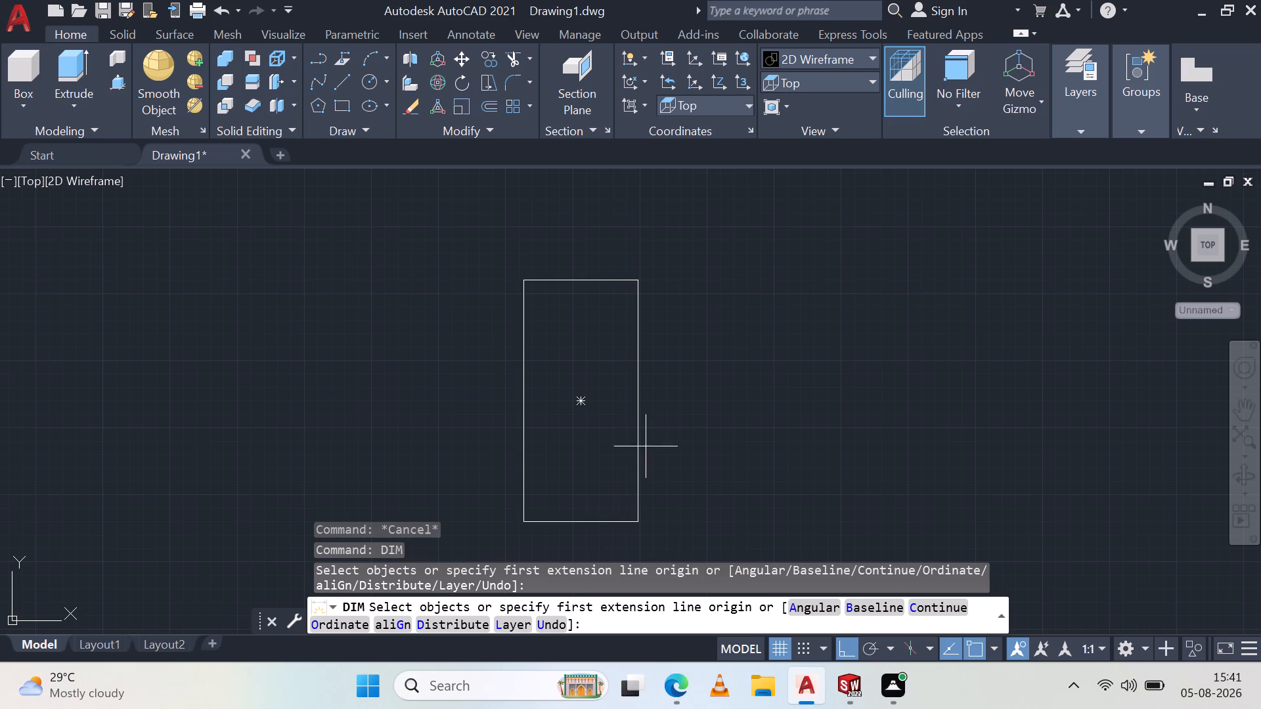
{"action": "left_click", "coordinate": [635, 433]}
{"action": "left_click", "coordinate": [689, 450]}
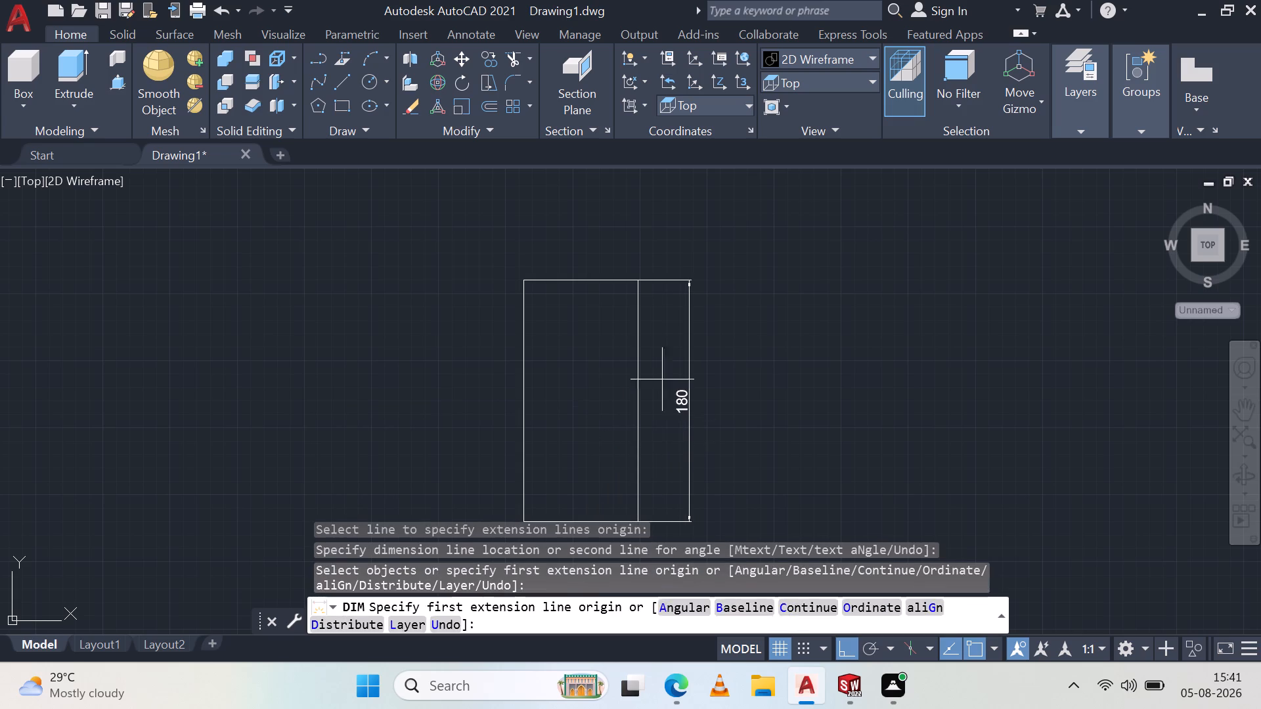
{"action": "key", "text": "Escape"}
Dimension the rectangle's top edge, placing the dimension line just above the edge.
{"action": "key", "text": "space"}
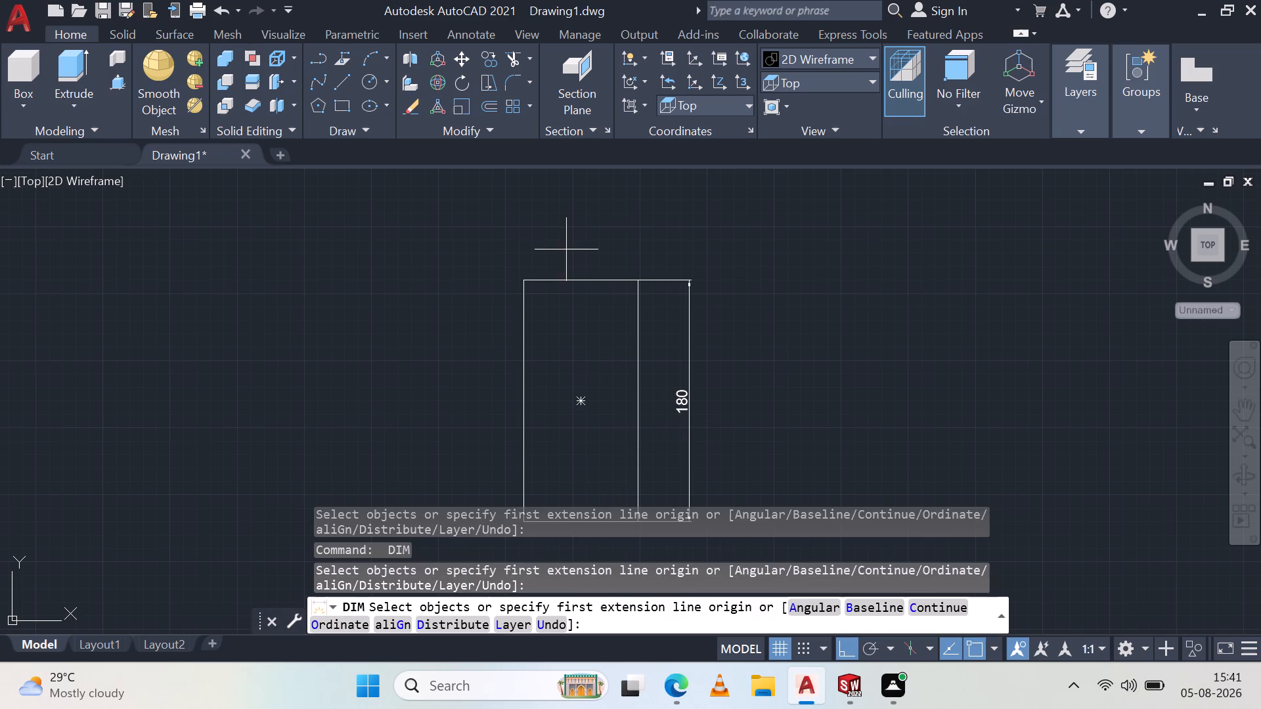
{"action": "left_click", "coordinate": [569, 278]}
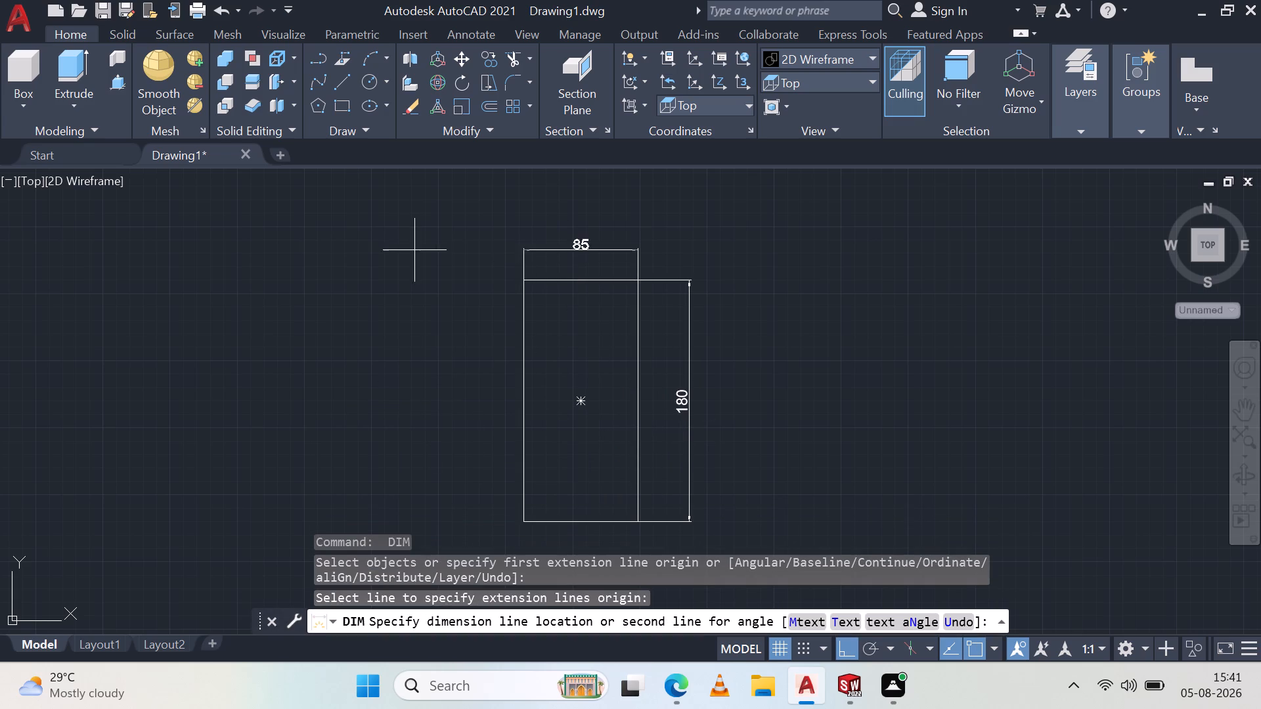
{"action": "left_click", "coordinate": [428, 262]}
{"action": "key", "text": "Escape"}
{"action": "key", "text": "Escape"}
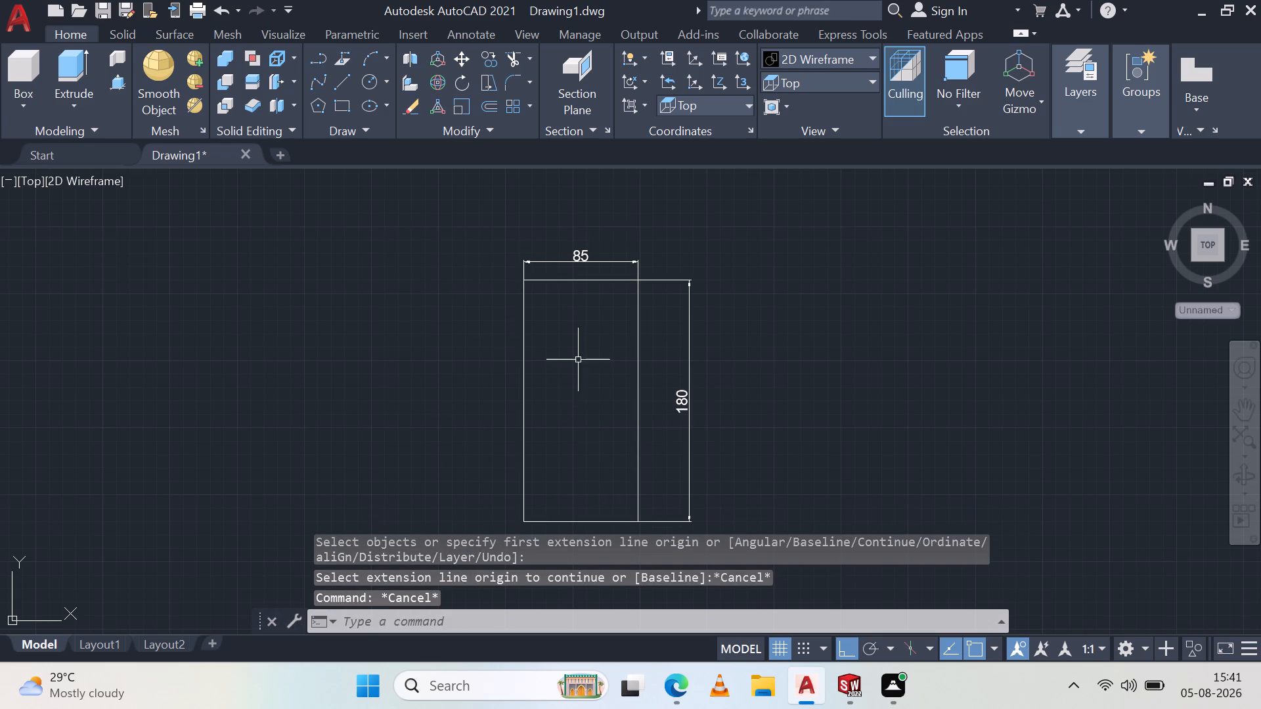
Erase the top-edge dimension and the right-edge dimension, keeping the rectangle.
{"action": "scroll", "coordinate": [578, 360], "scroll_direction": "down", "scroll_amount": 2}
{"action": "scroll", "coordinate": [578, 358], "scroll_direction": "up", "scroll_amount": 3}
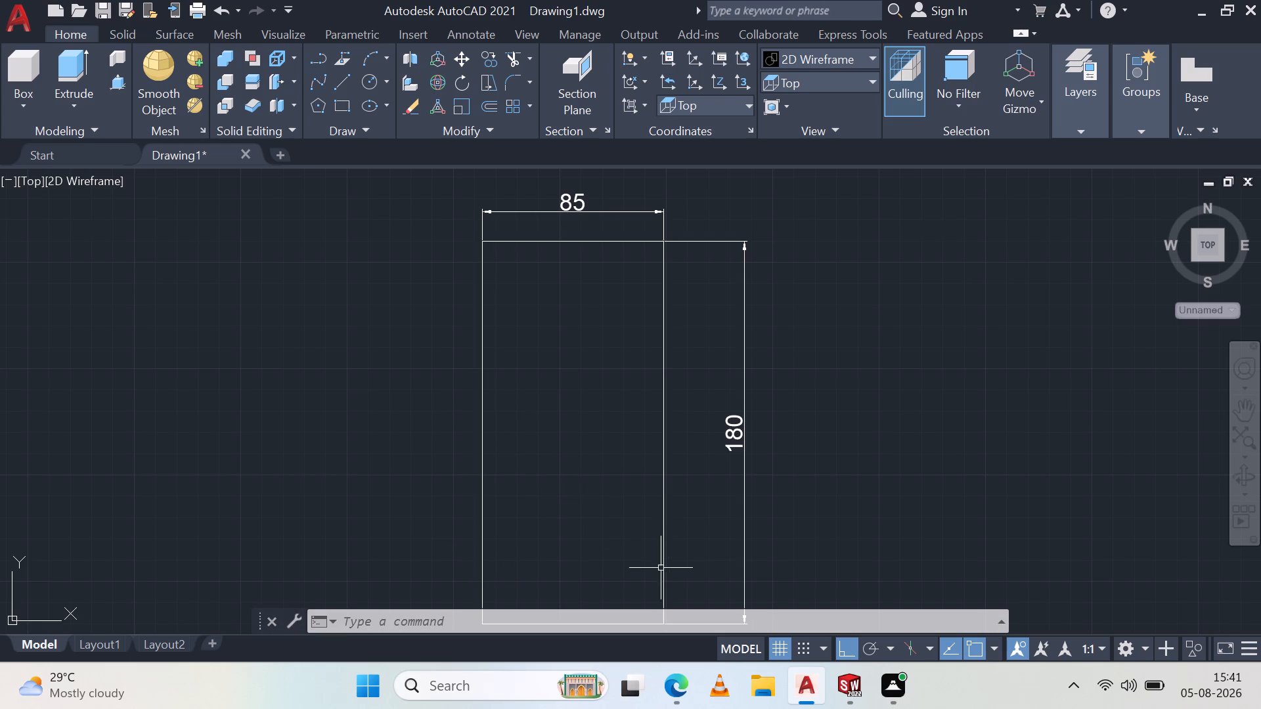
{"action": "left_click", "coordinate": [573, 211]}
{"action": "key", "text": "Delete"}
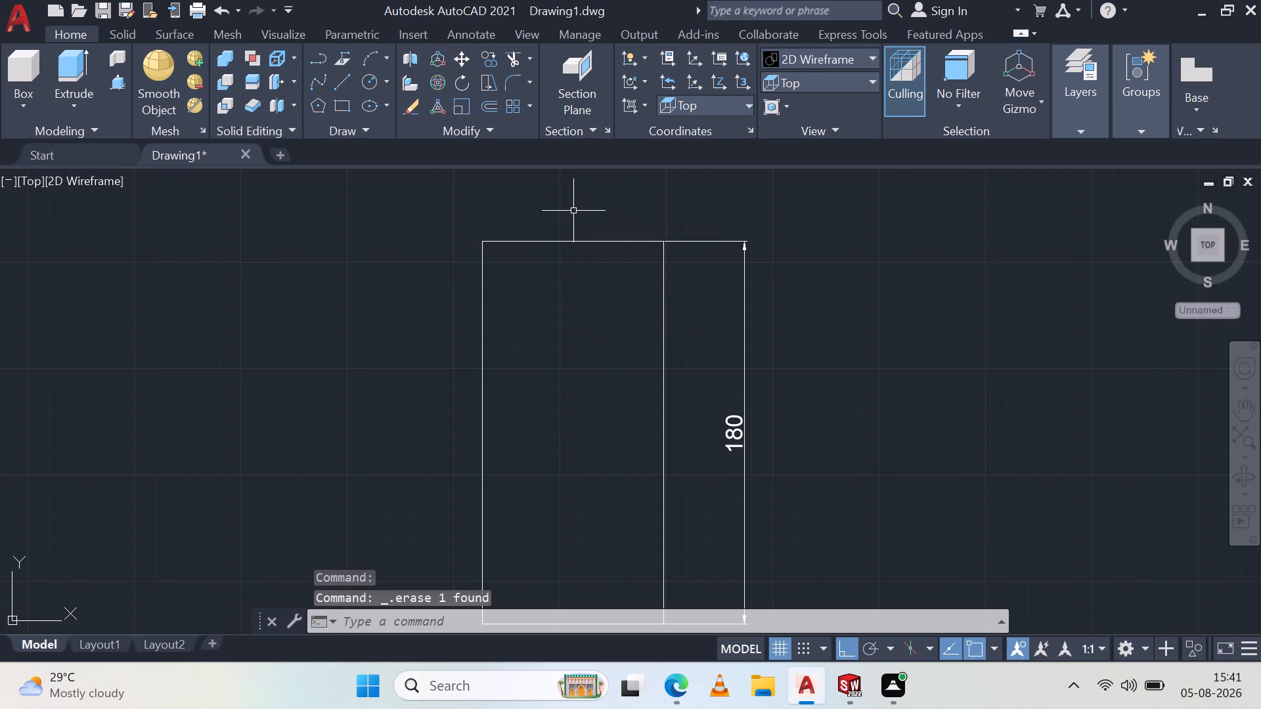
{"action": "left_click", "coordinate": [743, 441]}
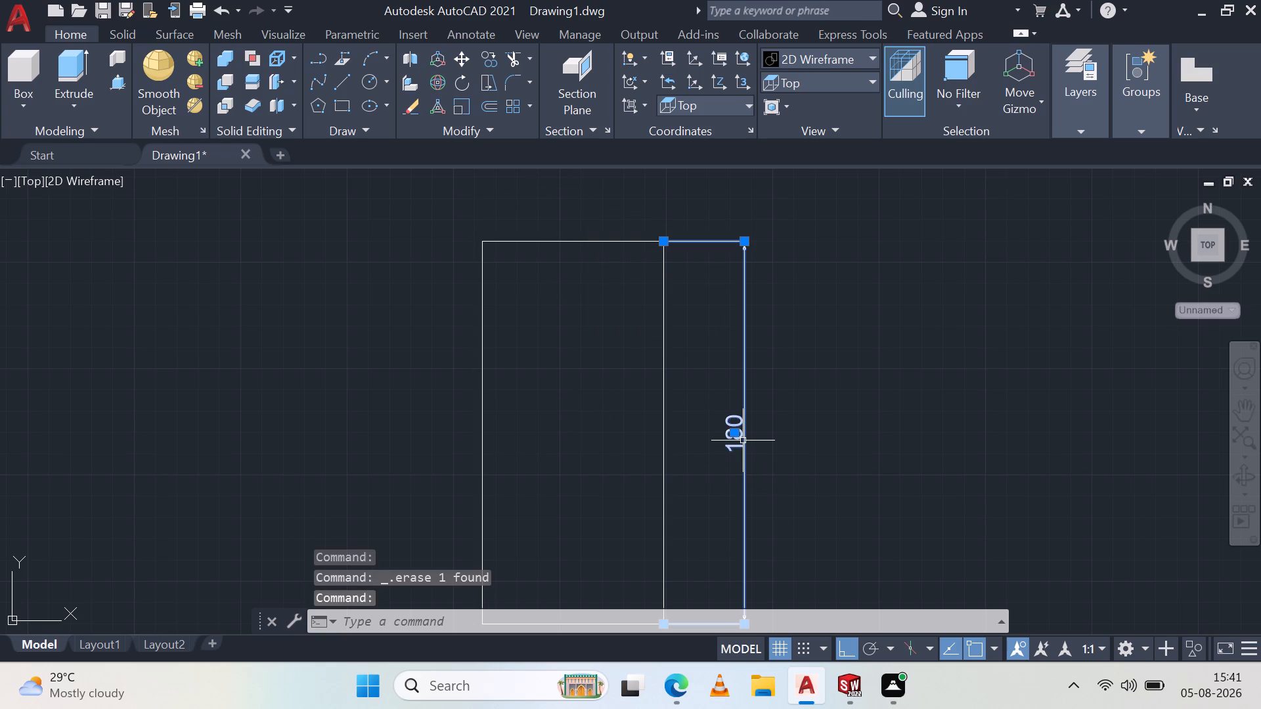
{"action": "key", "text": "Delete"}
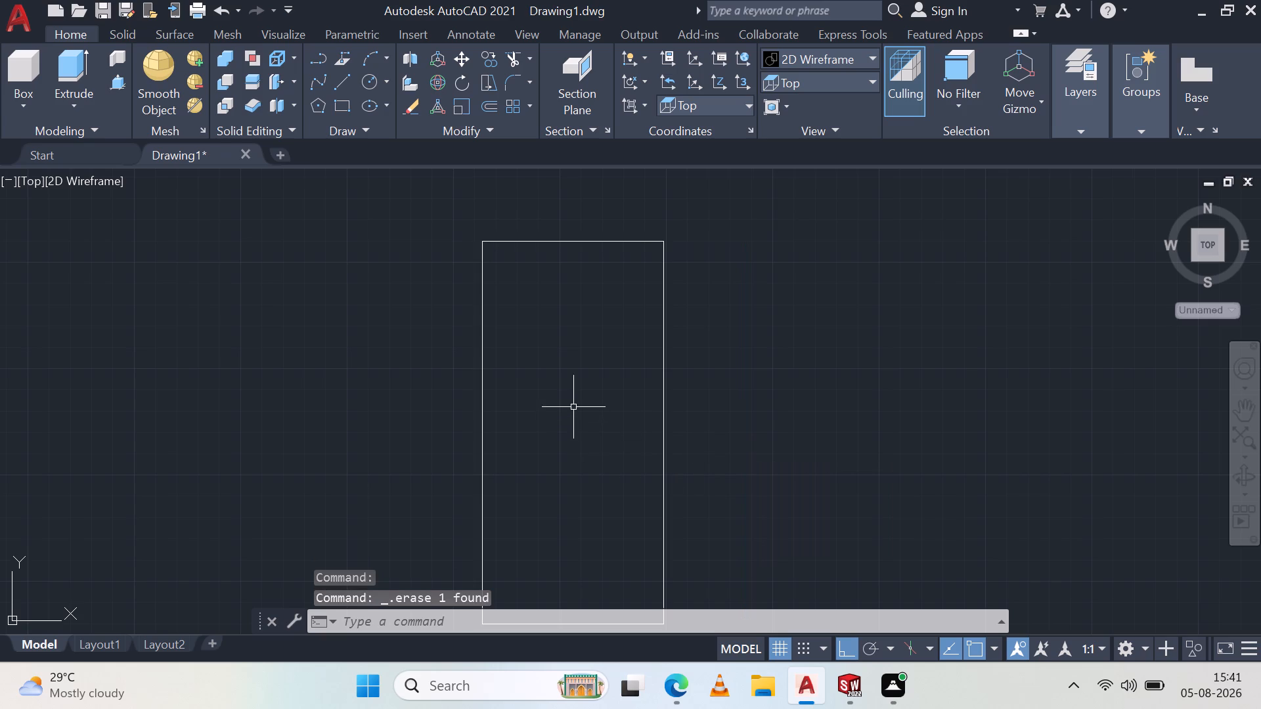
Start a circle inside the rectangle, using tracking to place its center 45 units below the midpoint of the top edge.
{"action": "scroll", "coordinate": [566, 416], "scroll_direction": "down", "scroll_amount": 1}
{"action": "scroll", "coordinate": [566, 416], "scroll_direction": "up", "scroll_amount": 1}
{"action": "scroll", "coordinate": [587, 448], "scroll_direction": "down", "scroll_amount": 2}
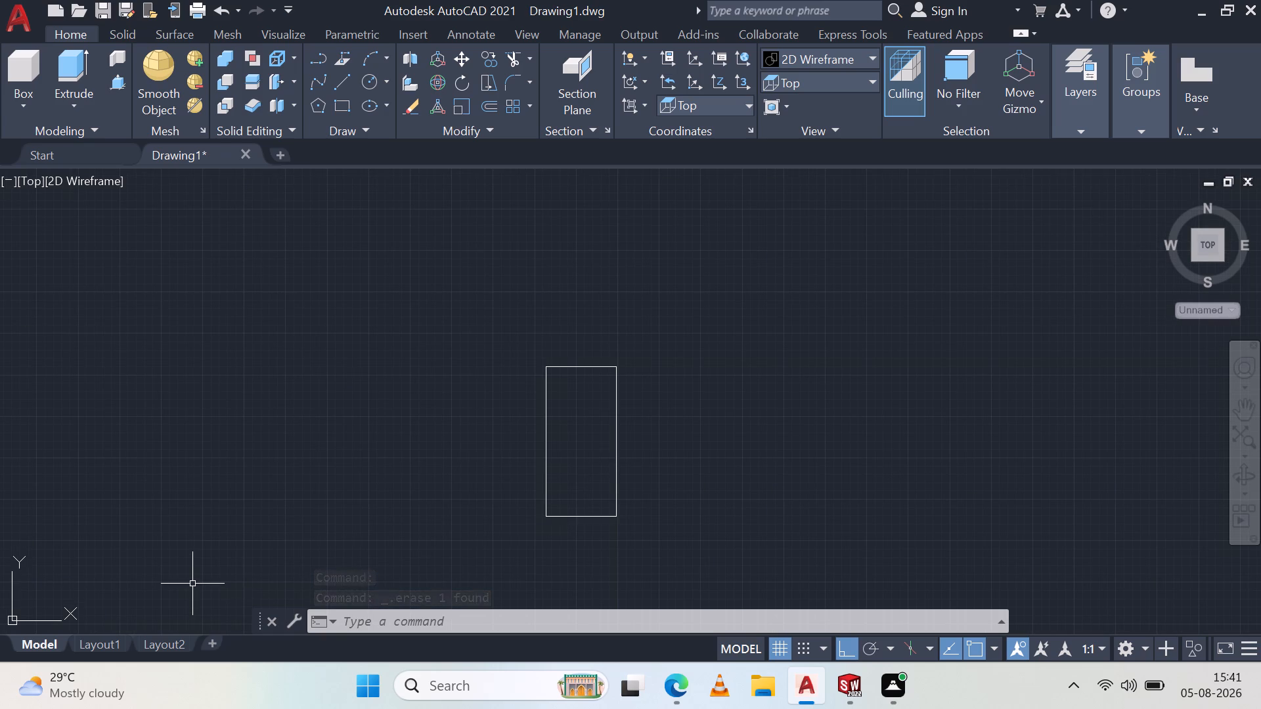
{"action": "left_click", "coordinate": [366, 83]}
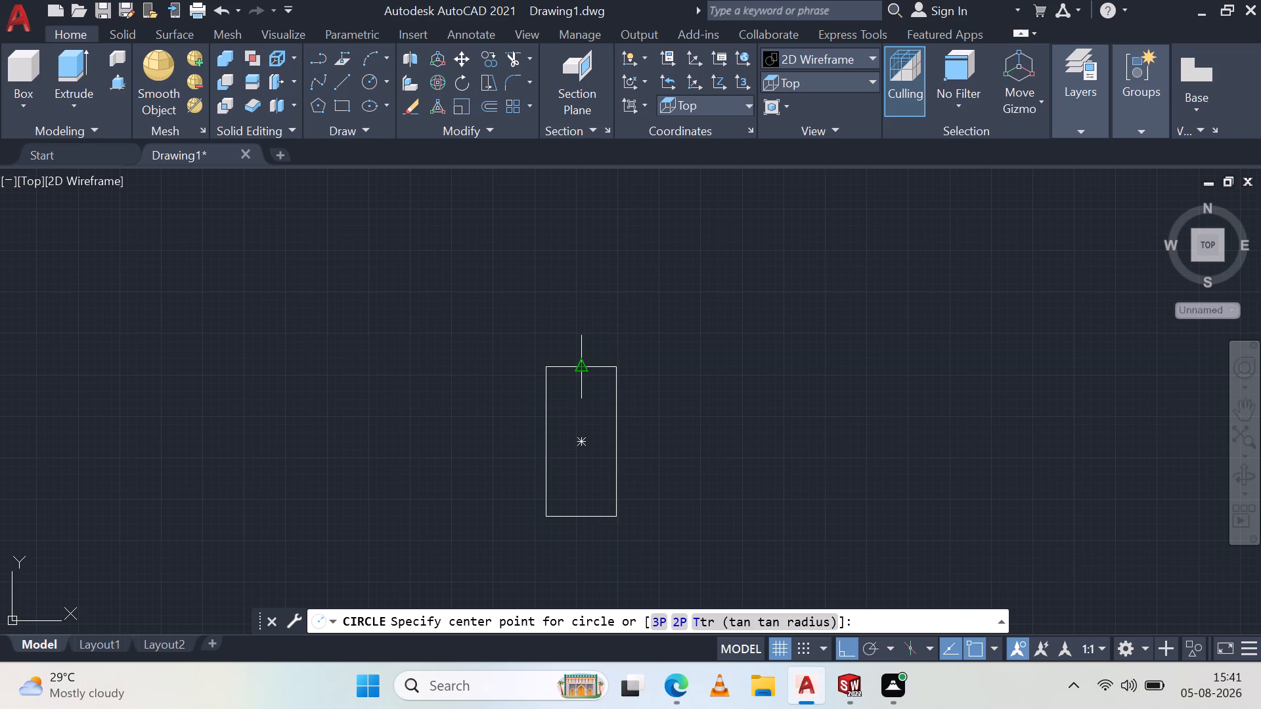
{"action": "type", "text": "tk"}
{"action": "key", "text": "space"}
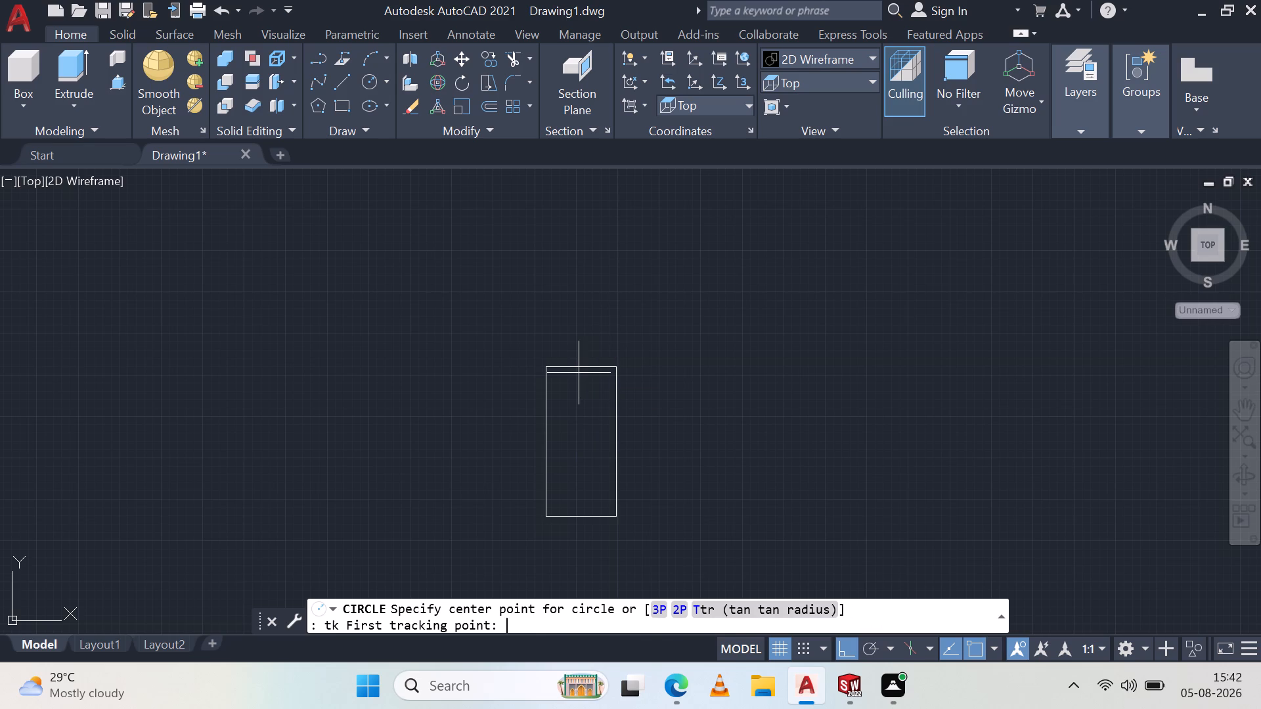
{"action": "scroll", "coordinate": [548, 382], "scroll_direction": "down", "scroll_amount": 5}
{"action": "scroll", "coordinate": [562, 347], "scroll_direction": "up", "scroll_amount": 5}
{"action": "scroll", "coordinate": [439, 466], "scroll_direction": "down", "scroll_amount": 3}
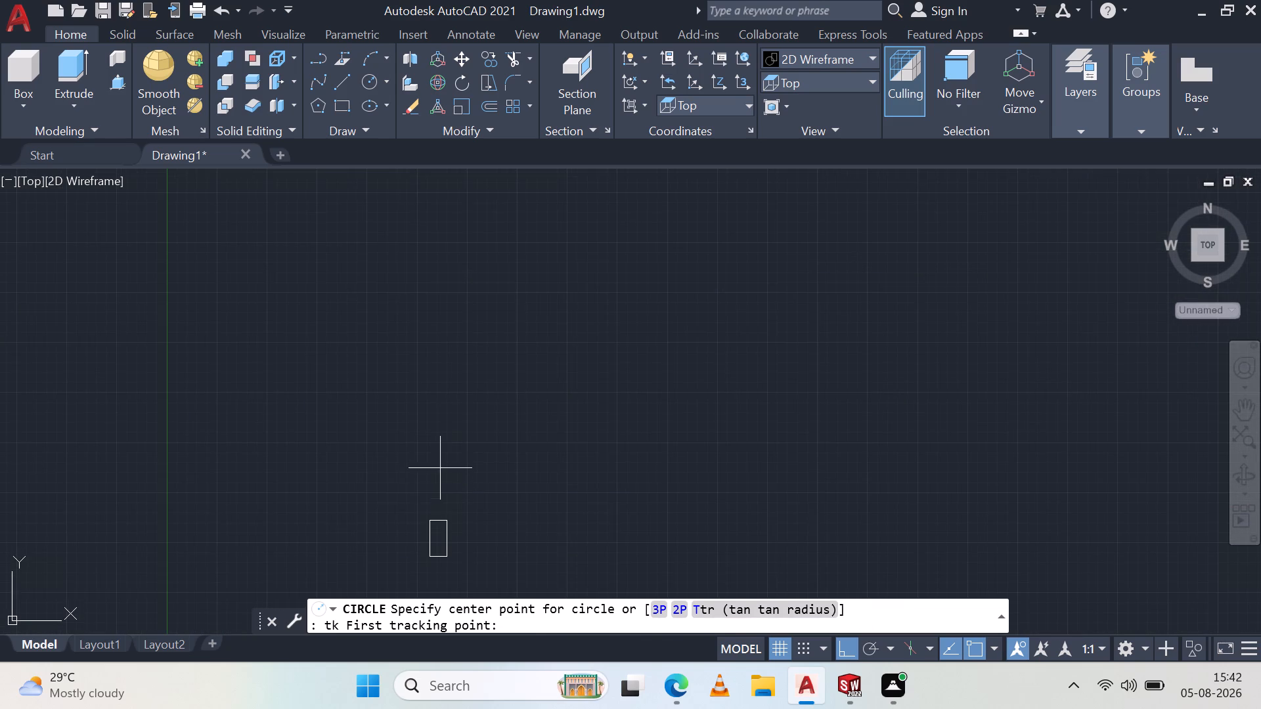
{"action": "middle_click_drag", "start_coordinate": [443, 524], "coordinate": [592, 337]}
{"action": "scroll", "coordinate": [603, 345], "scroll_direction": "up", "scroll_amount": 6}
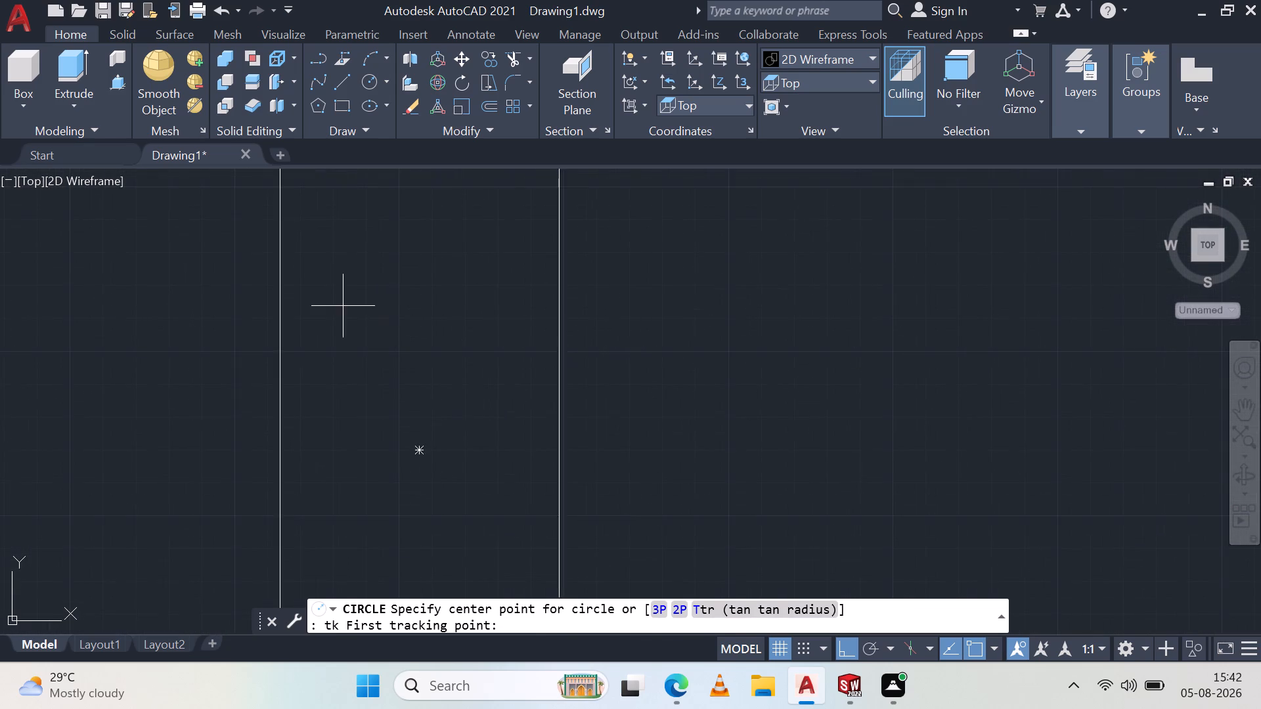
{"action": "scroll", "coordinate": [343, 306], "scroll_direction": "down", "scroll_amount": 2}
{"action": "middle_click_drag", "start_coordinate": [341, 263], "coordinate": [525, 347]}
{"action": "middle_click", "coordinate": [527, 346]}
{"action": "middle_click", "coordinate": [528, 344]}
{"action": "scroll", "coordinate": [538, 363], "scroll_direction": "up", "scroll_amount": 1}
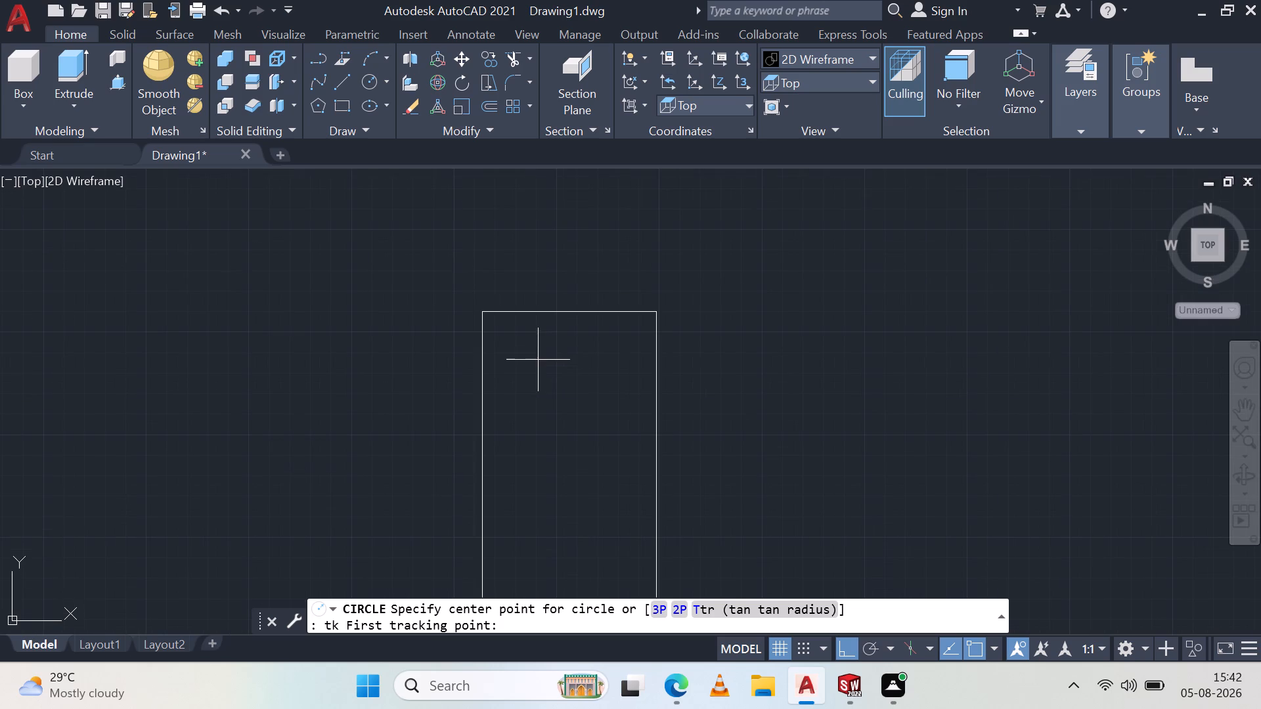
{"action": "scroll", "coordinate": [549, 349], "scroll_direction": "up", "scroll_amount": 1}
{"action": "scroll", "coordinate": [550, 349], "scroll_direction": "down", "scroll_amount": 2}
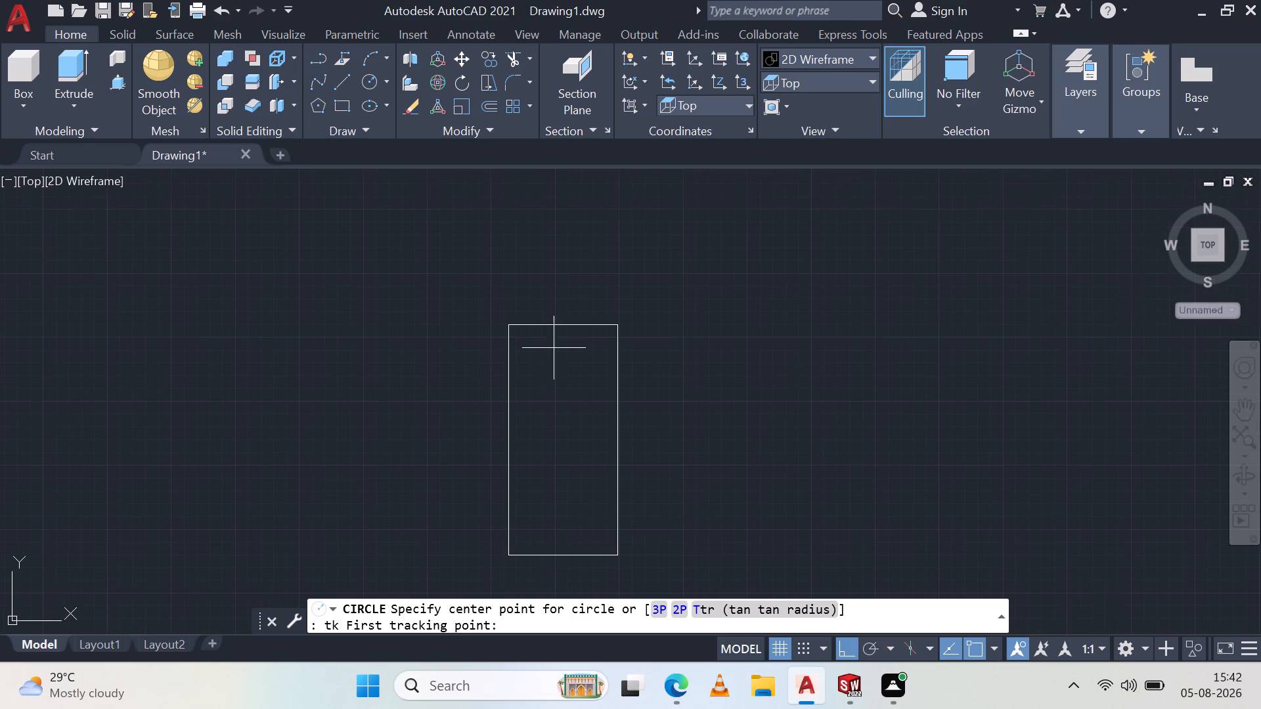
{"action": "scroll", "coordinate": [554, 351], "scroll_direction": "up", "scroll_amount": 2}
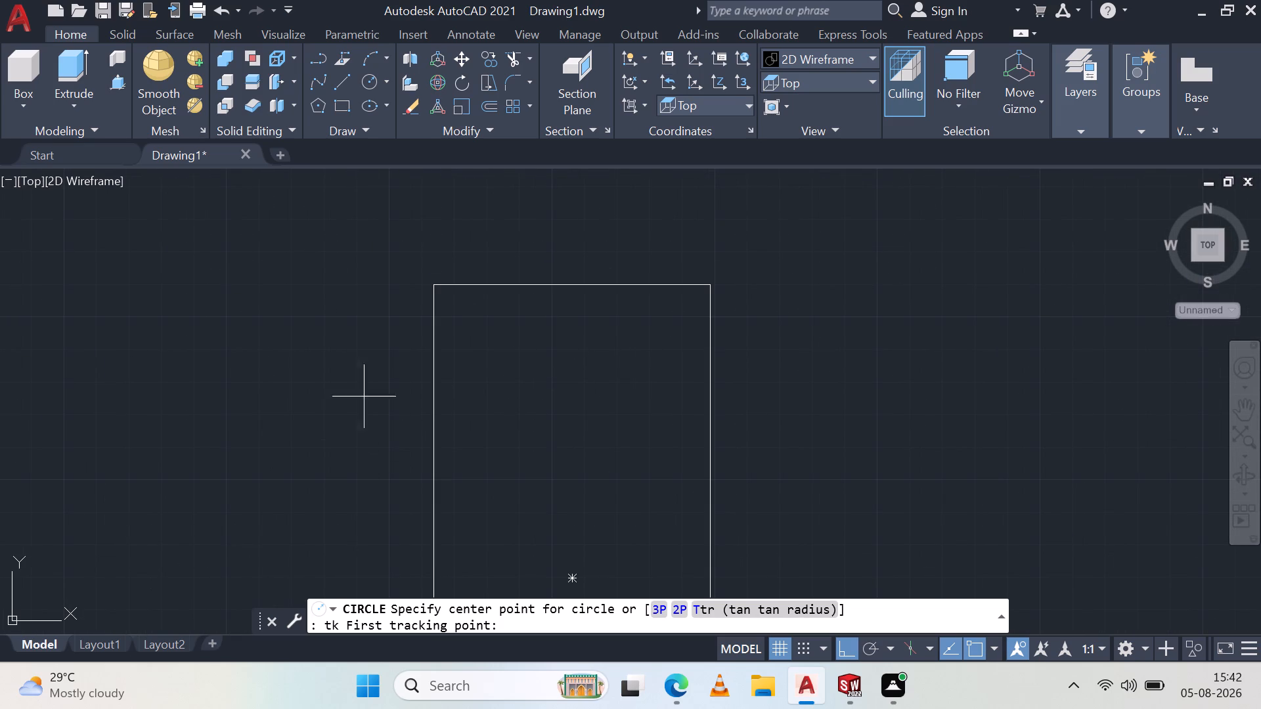
{"action": "left_click", "coordinate": [572, 290]}
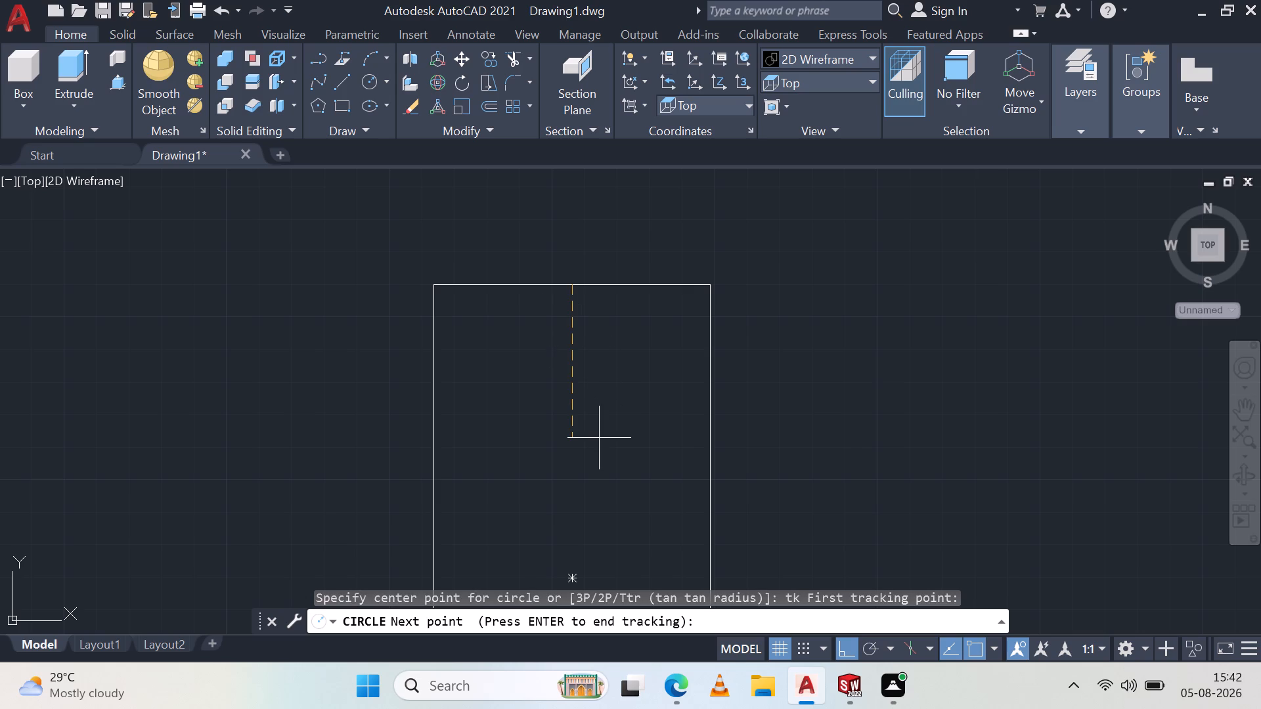
{"action": "type", "text": "45"}
{"action": "key", "text": "space"}
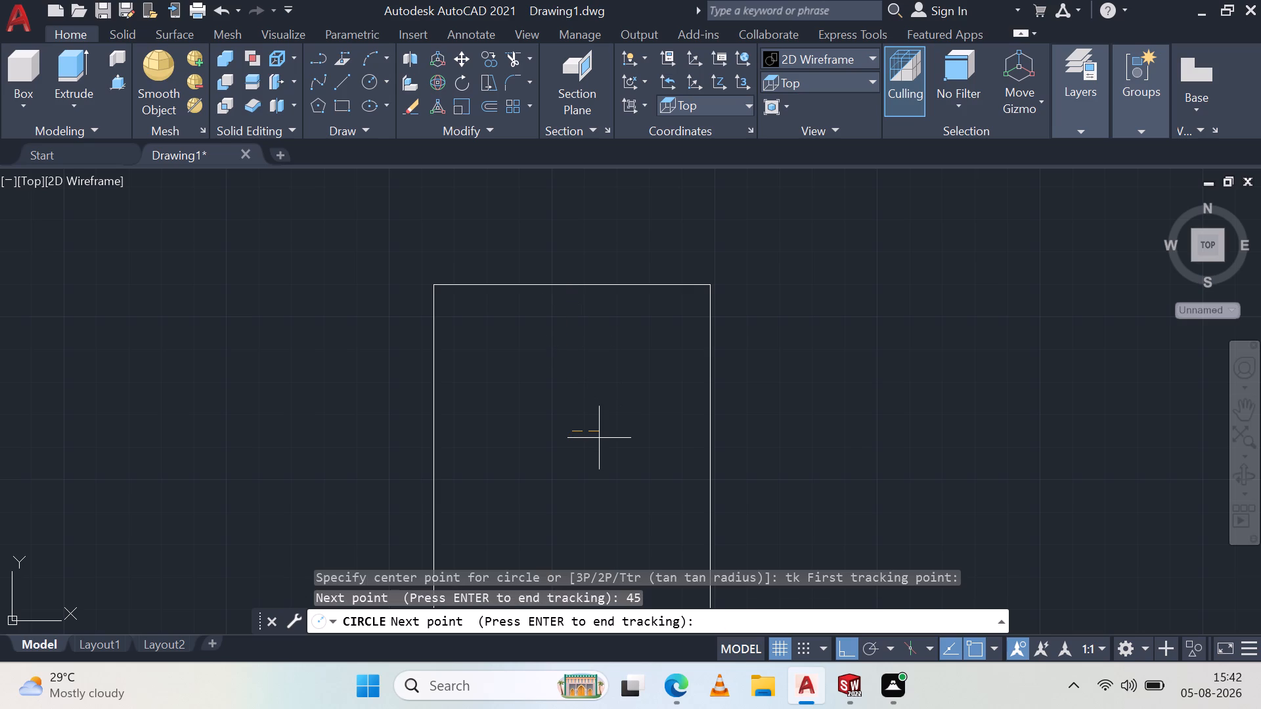
{"action": "key", "text": "space"}
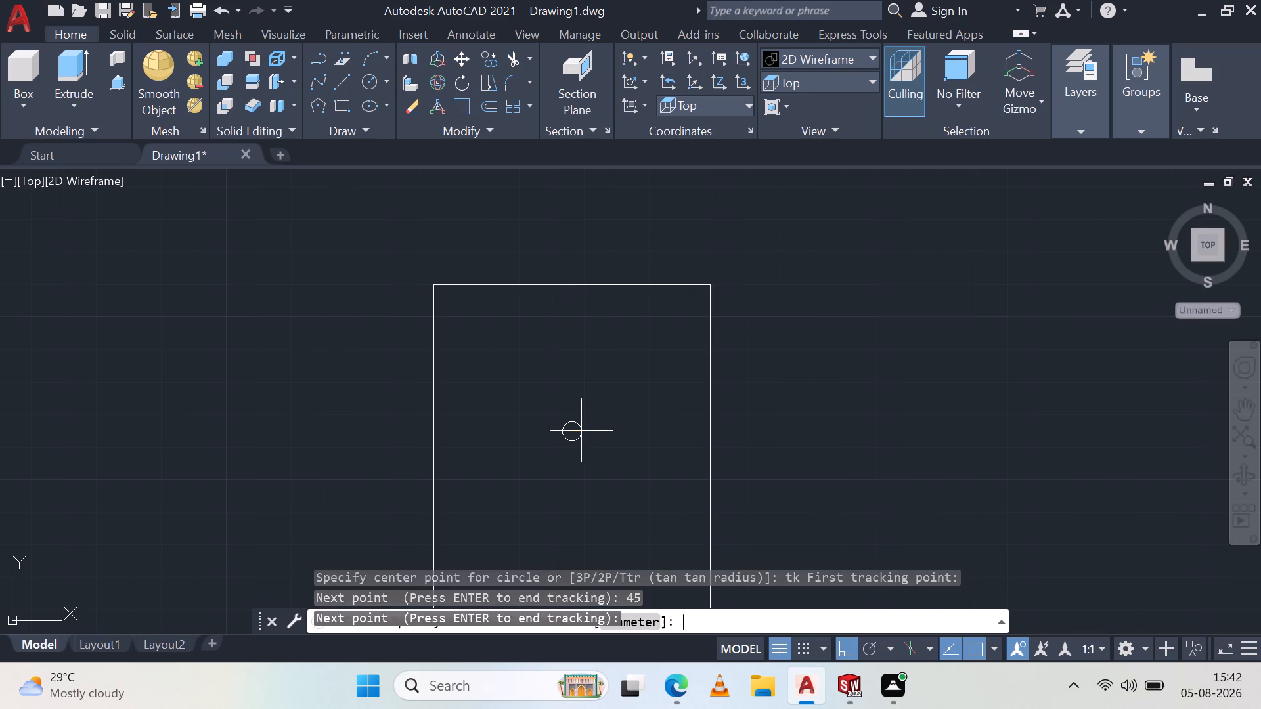
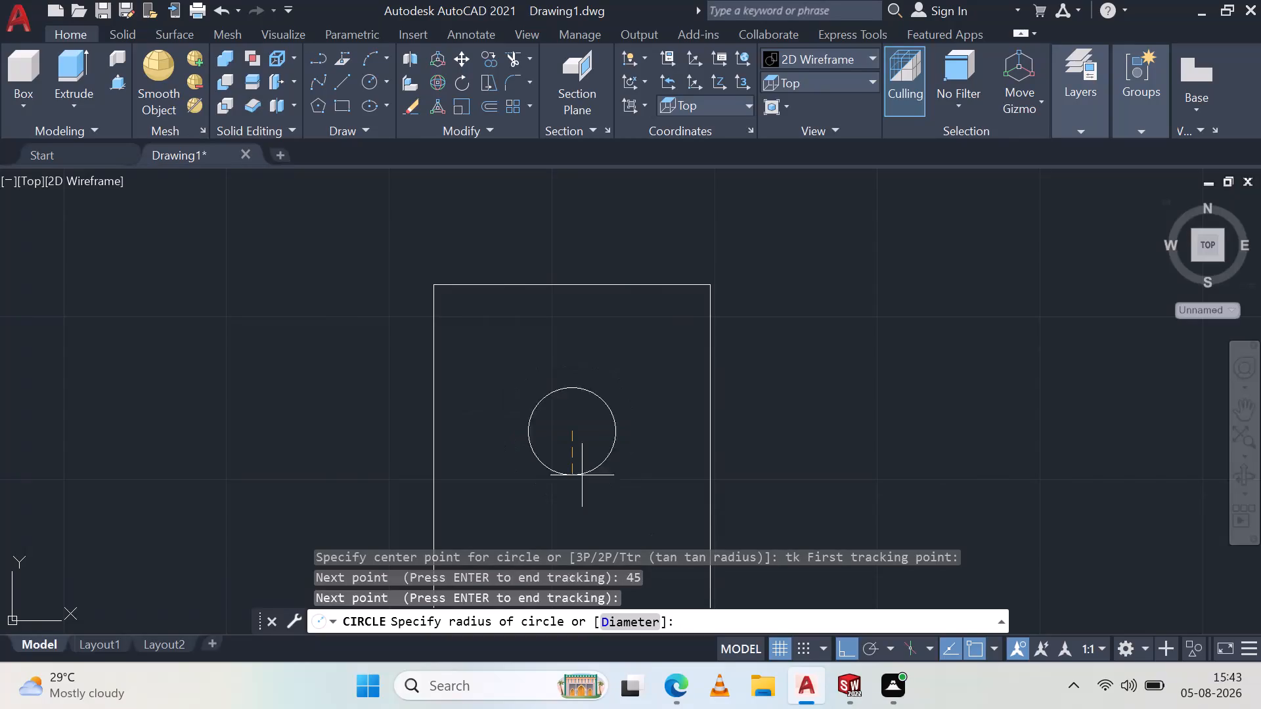
Finish the circle in progress inside the rectangle with a diameter of 20.
{"action": "left_click", "coordinate": [649, 621]}
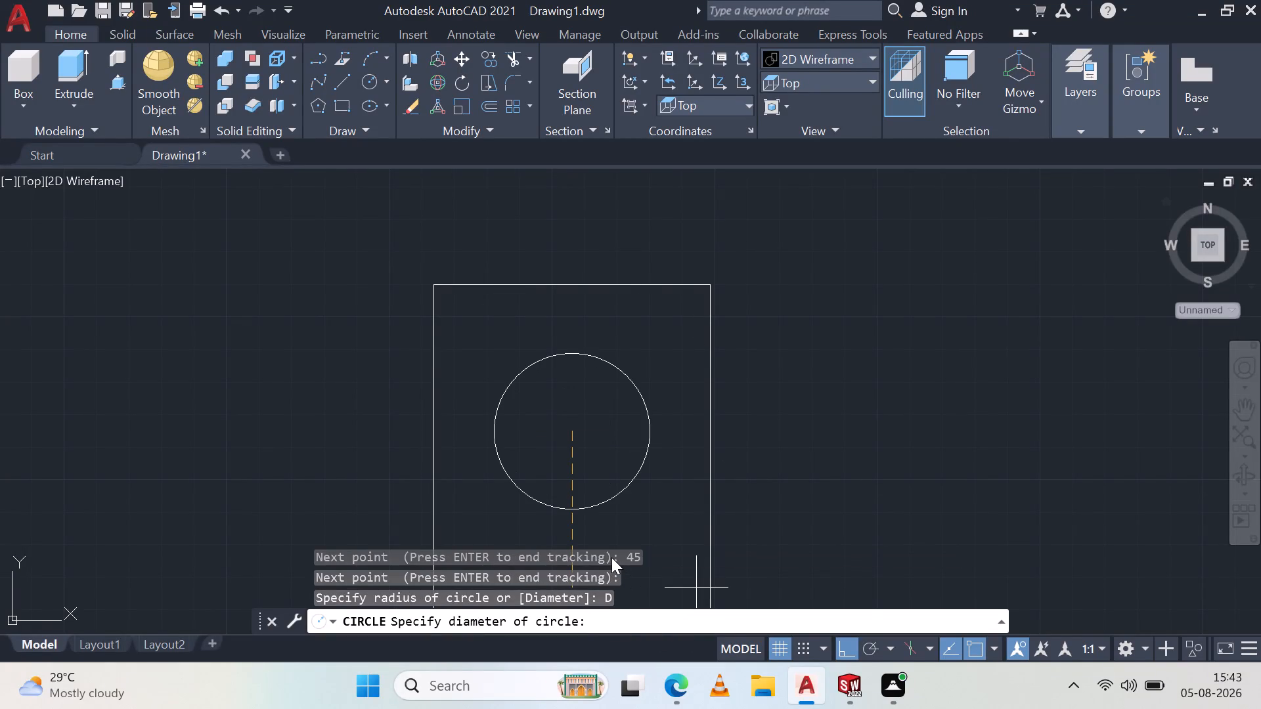
{"action": "key", "text": "2"}
{"action": "key", "text": "0"}
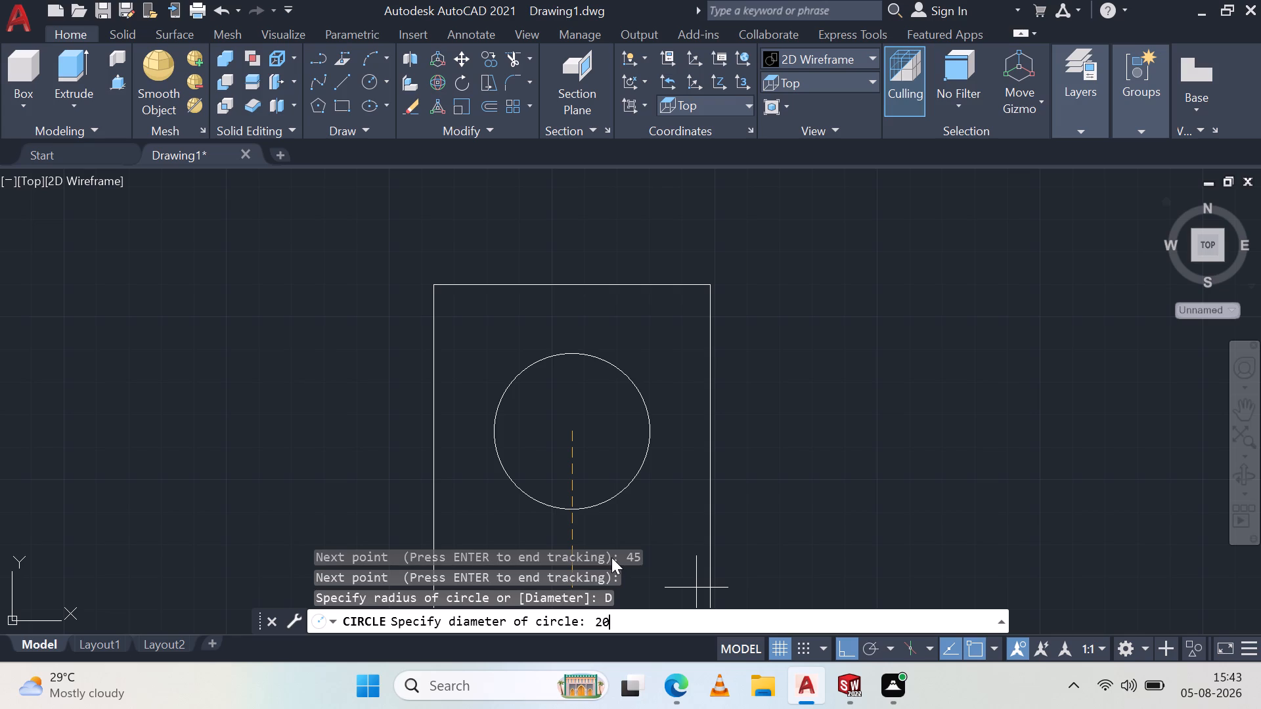
{"action": "key", "text": "Return"}
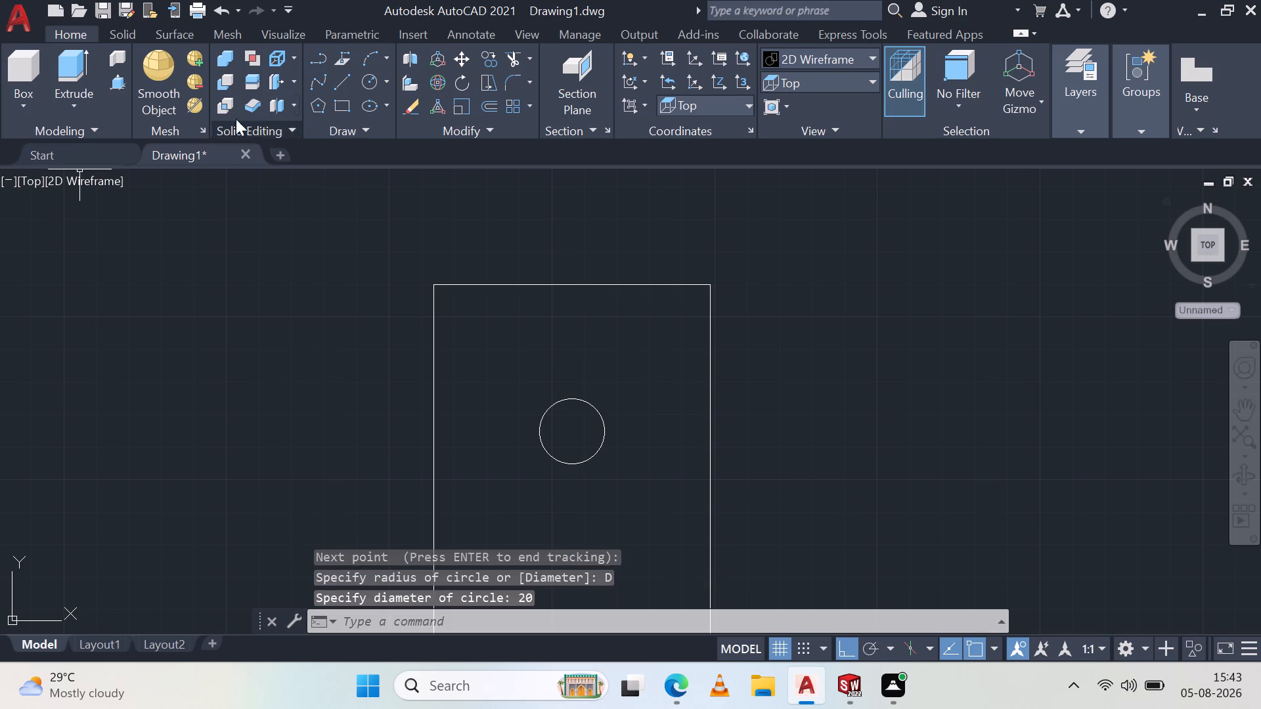
Draw a concentric circle of radius 25 centered on the 20-diameter circle.
{"action": "left_click", "coordinate": [370, 82]}
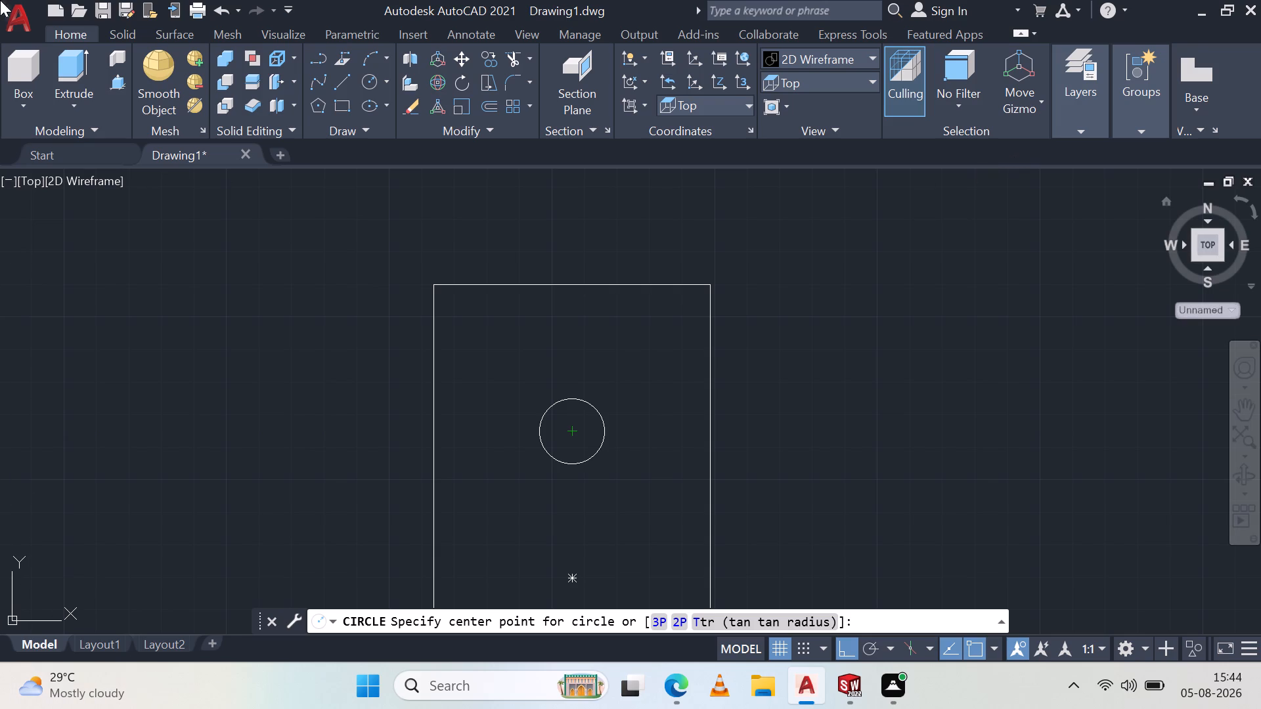
{"action": "left_click", "coordinate": [569, 431]}
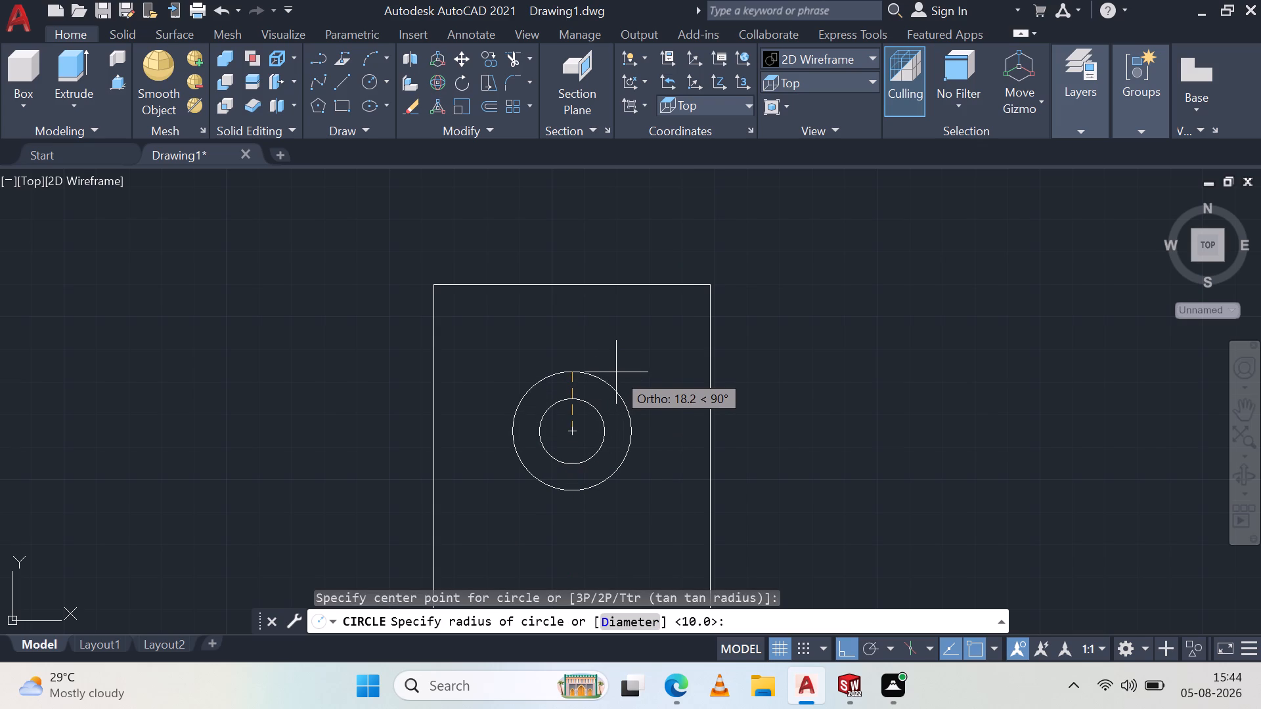
{"action": "key", "text": "5"}
{"action": "key", "text": "BackSpace"}
{"action": "key", "text": "2"}
{"action": "key", "text": "5"}
{"action": "key", "text": "Return"}
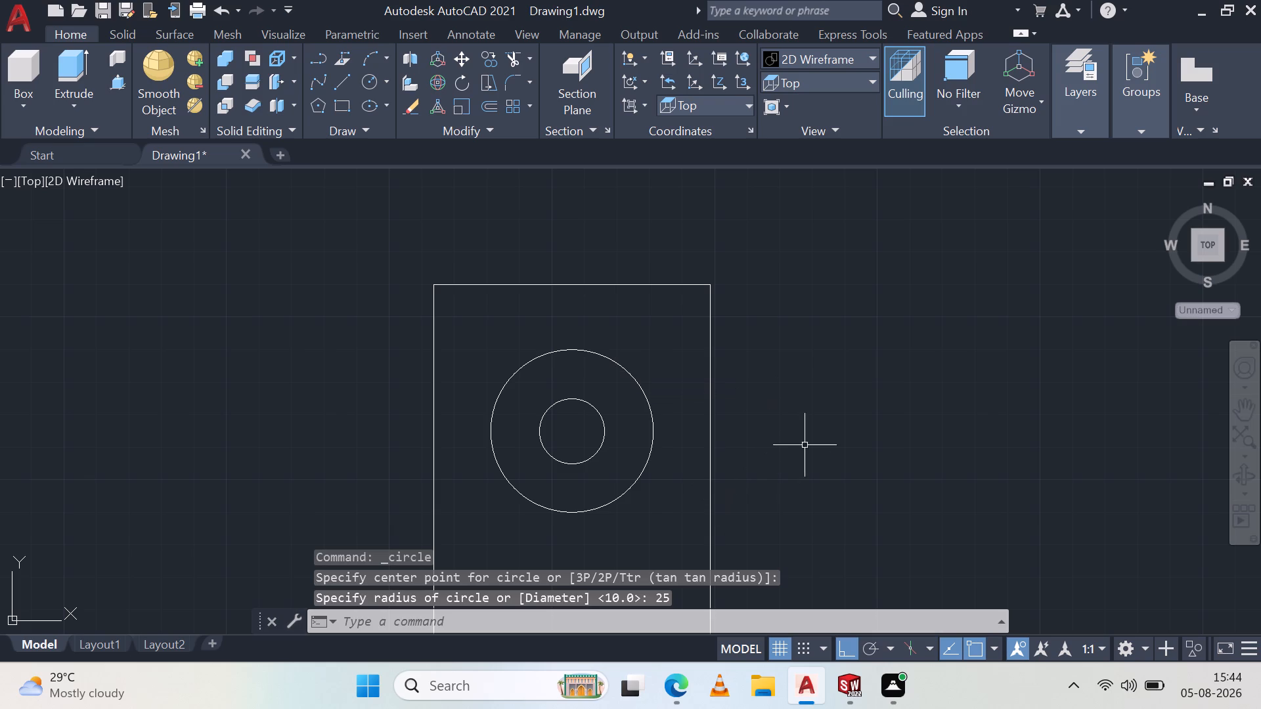
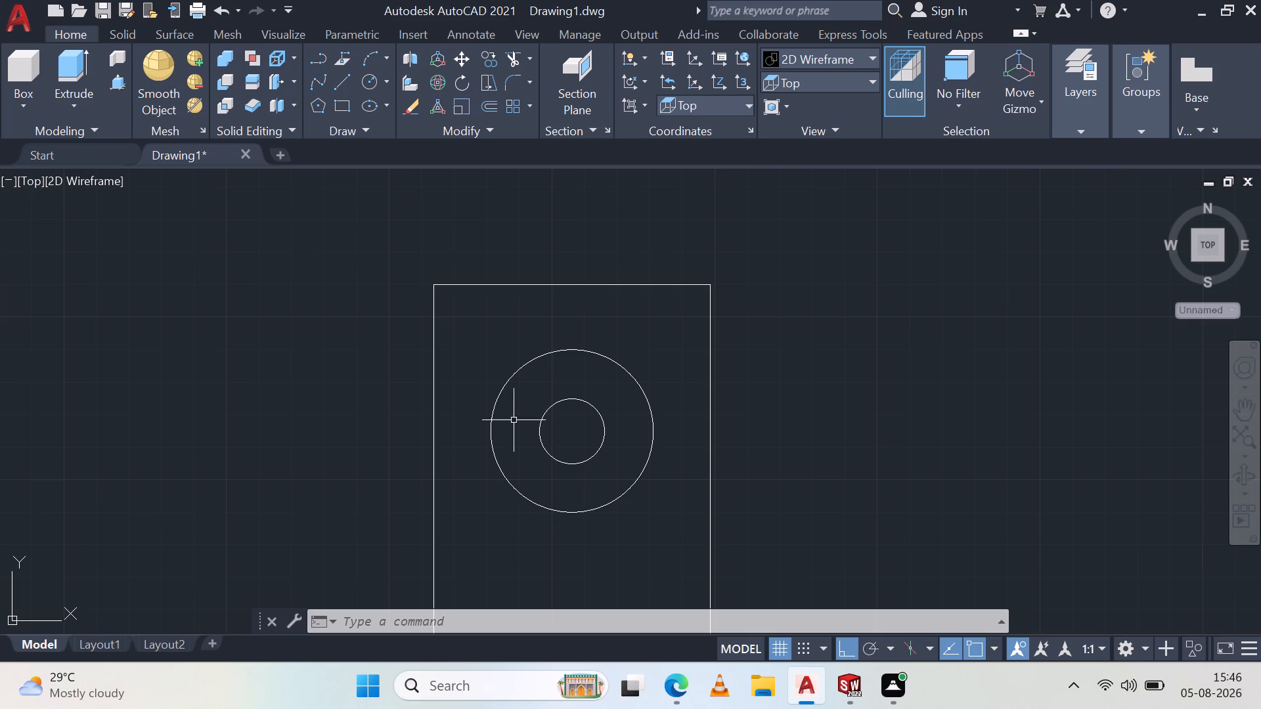
Presspull the area between the rectangle and the outer circle to a height of 25.
{"action": "scroll", "coordinate": [536, 442], "scroll_direction": "up", "scroll_amount": 1}
{"action": "scroll", "coordinate": [537, 435], "scroll_direction": "down", "scroll_amount": 3}
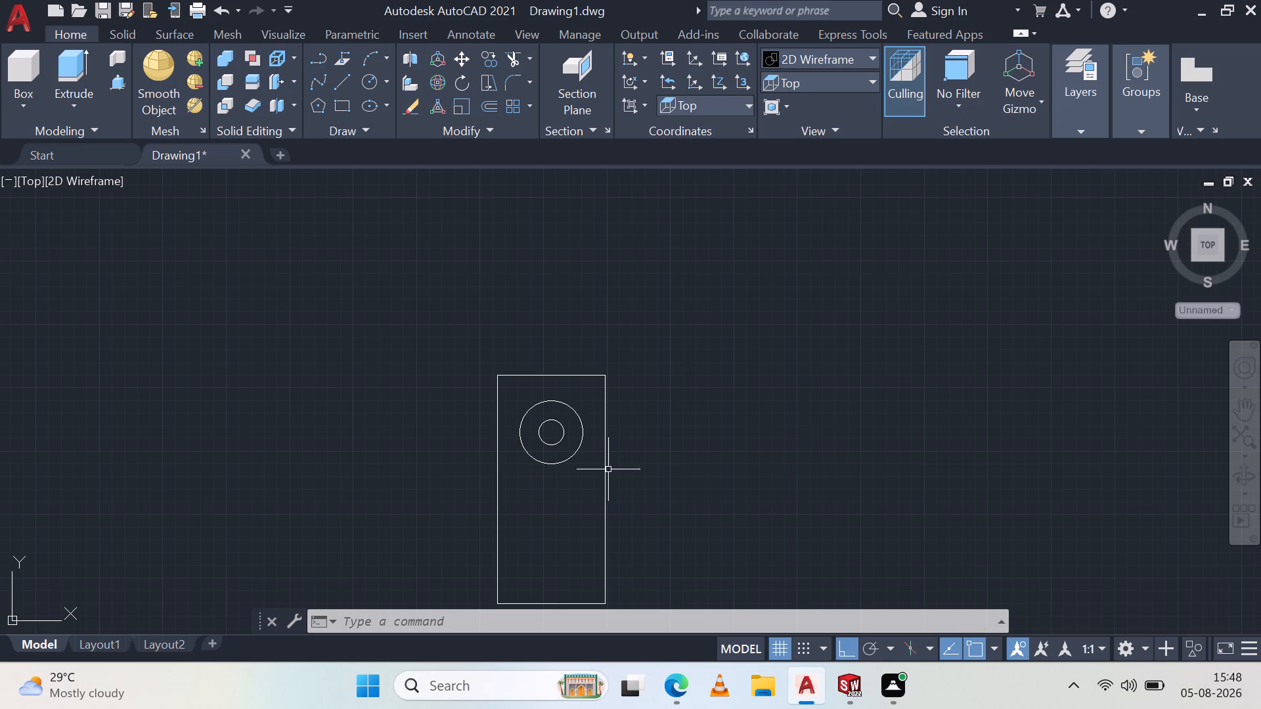
{"action": "scroll", "coordinate": [483, 548], "scroll_direction": "down", "scroll_amount": 2}
{"action": "scroll", "coordinate": [498, 530], "scroll_direction": "up", "scroll_amount": 2}
{"action": "middle_click_drag", "start_coordinate": [508, 517], "coordinate": [605, 371]}
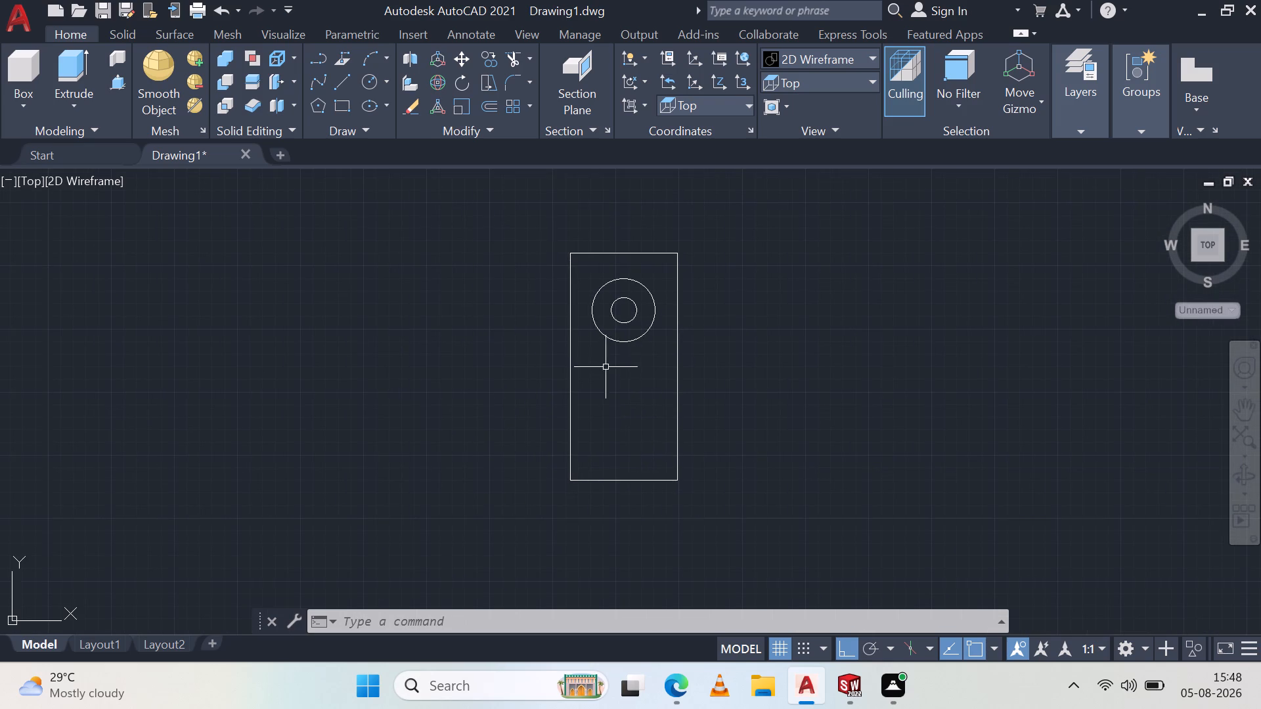
{"action": "scroll", "coordinate": [636, 300], "scroll_direction": "up", "scroll_amount": 2}
{"action": "scroll", "coordinate": [614, 317], "scroll_direction": "down", "scroll_amount": 1}
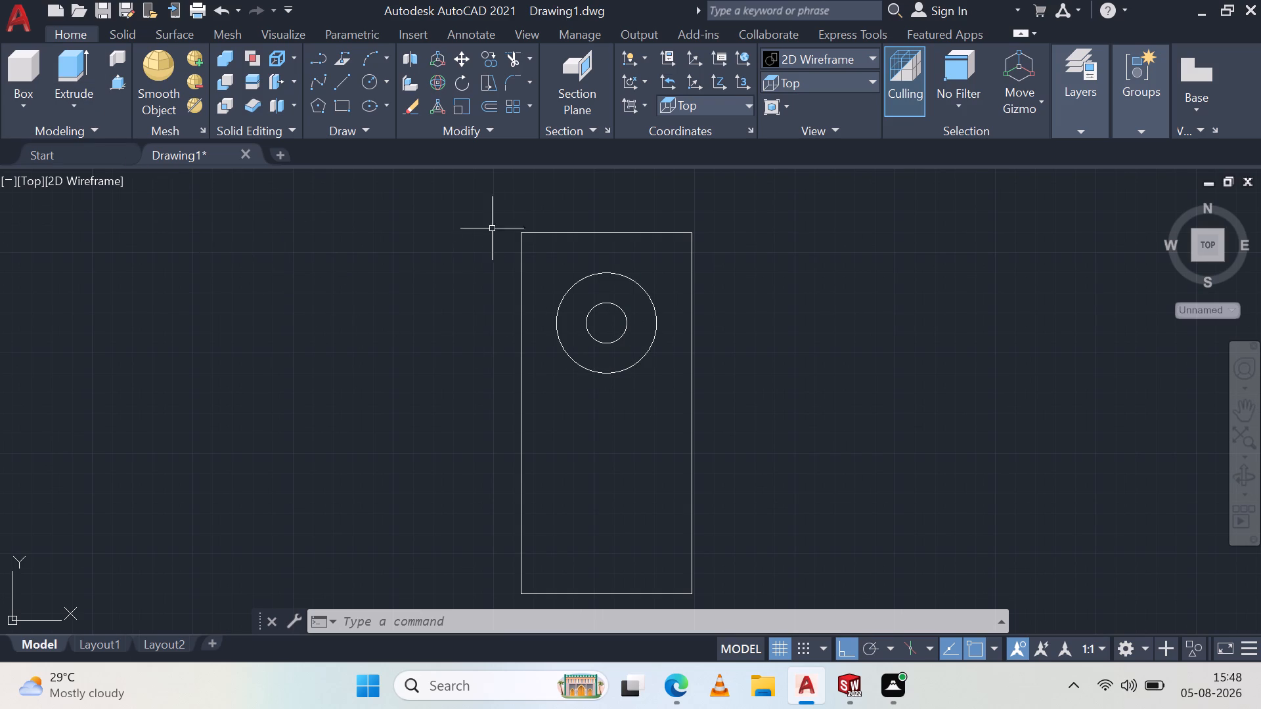
{"action": "left_click", "coordinate": [118, 83]}
{"action": "left_click", "coordinate": [666, 297]}
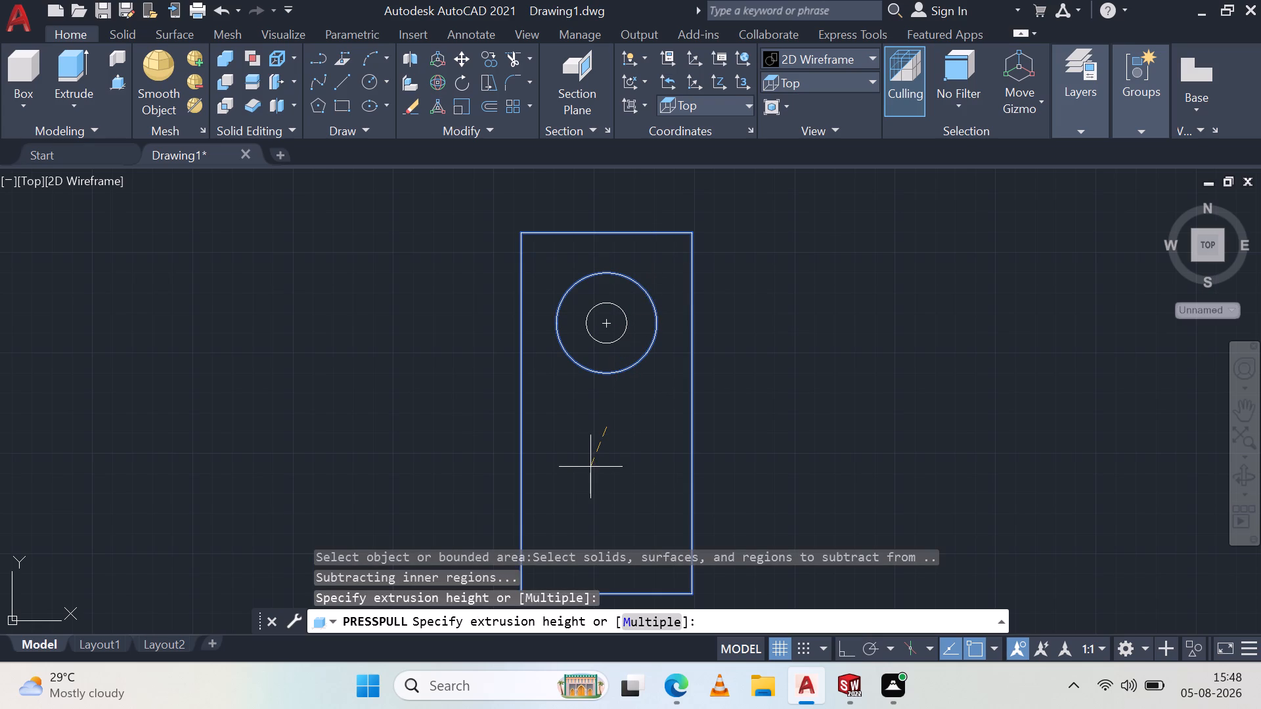
{"action": "middle_click_drag", "start_coordinate": [591, 467], "coordinate": [651, 278], "text": "shift"}
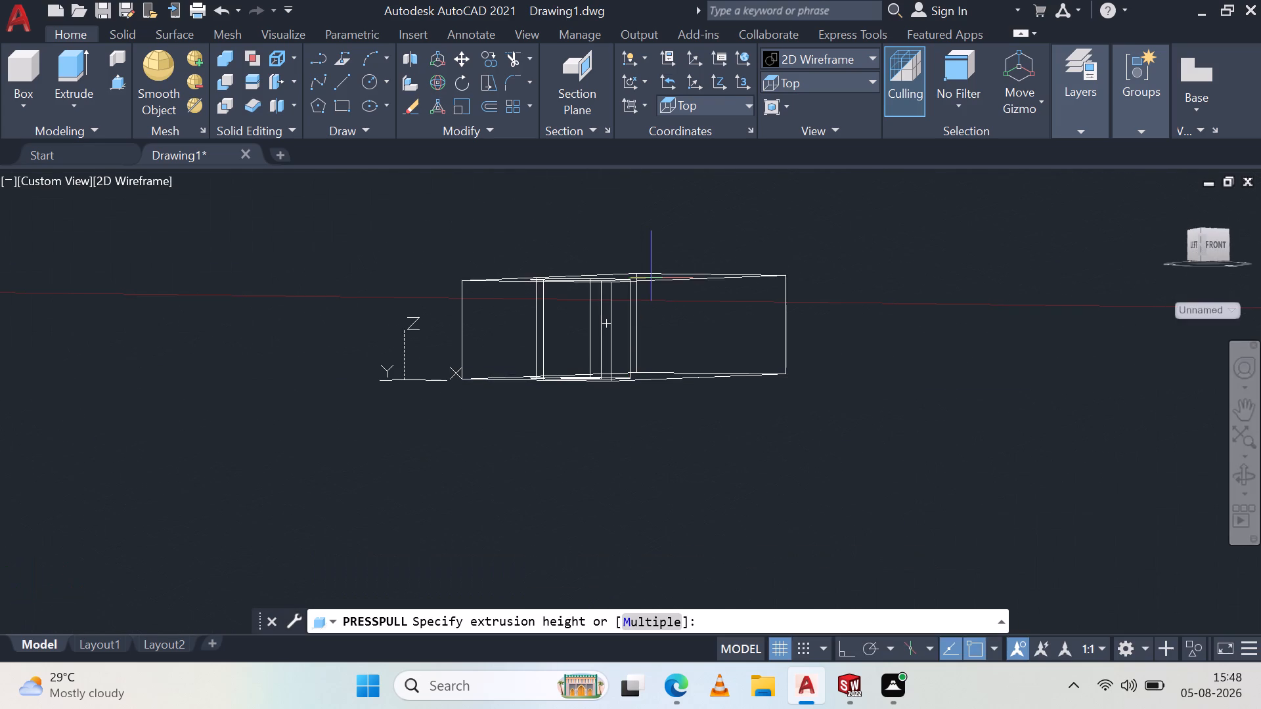
{"action": "middle_click_drag", "start_coordinate": [651, 280], "coordinate": [669, 387], "text": "shift"}
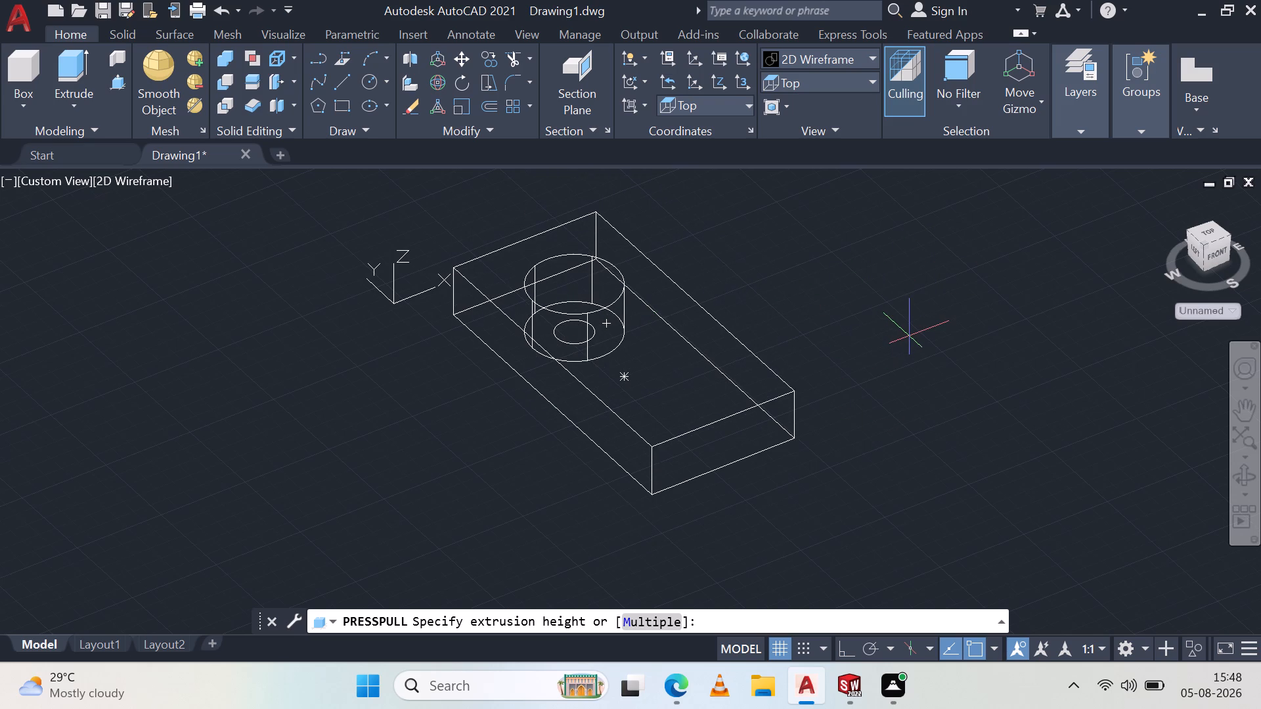
{"action": "scroll", "coordinate": [909, 336], "scroll_direction": "up", "scroll_amount": 1}
{"action": "type", "text": "25"}
{"action": "key", "text": "Return"}
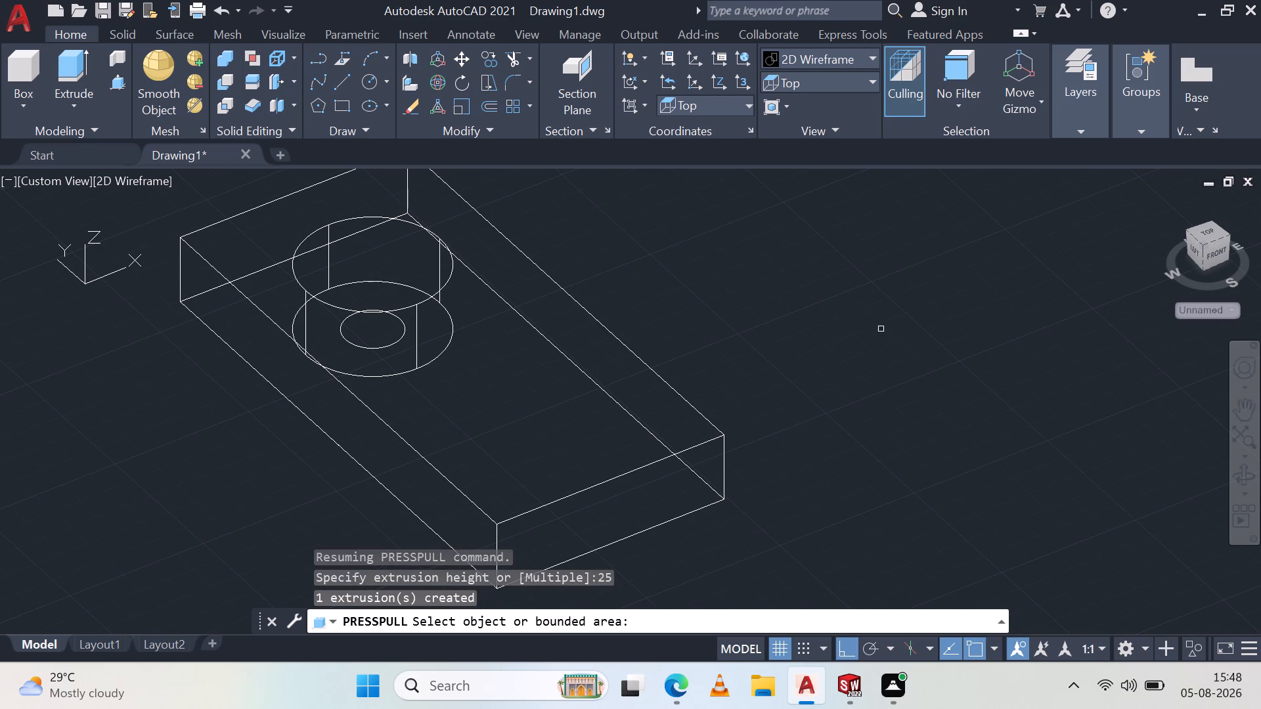
{"action": "key", "text": "Escape"}
Examine the extruded base plate, its large circular opening and the inner circle from several 3D angles.
{"action": "middle_click_drag", "start_coordinate": [398, 417], "coordinate": [405, 414]}
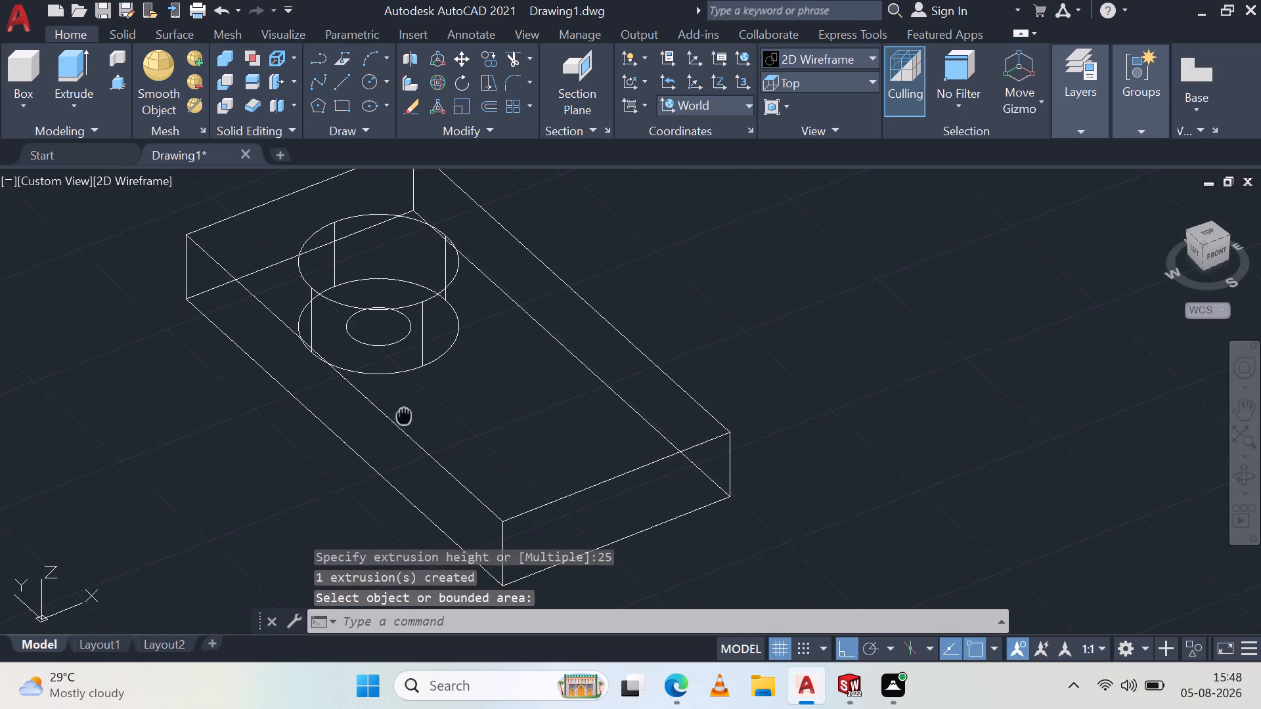
{"action": "middle_click_drag", "start_coordinate": [405, 414], "coordinate": [580, 415]}
{"action": "middle_click", "coordinate": [580, 415]}
{"action": "middle_click_drag", "start_coordinate": [616, 421], "coordinate": [659, 408]}
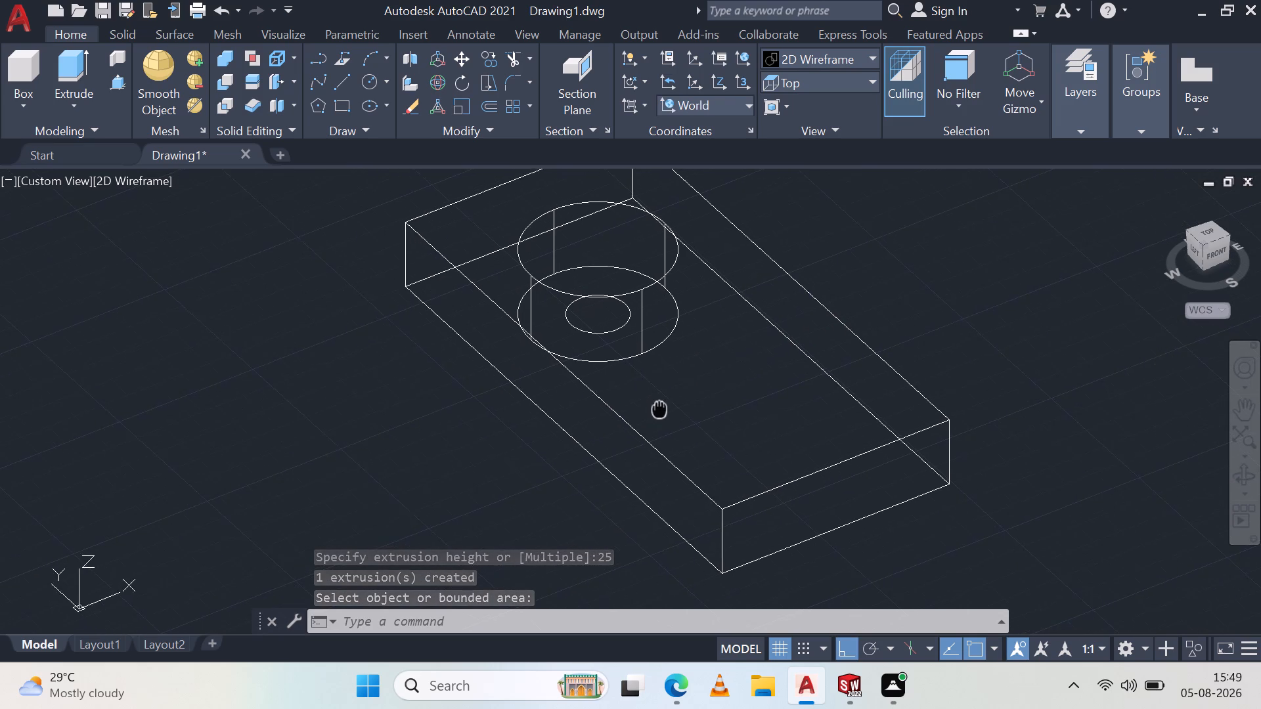
{"action": "middle_click_drag", "start_coordinate": [659, 408], "coordinate": [581, 416]}
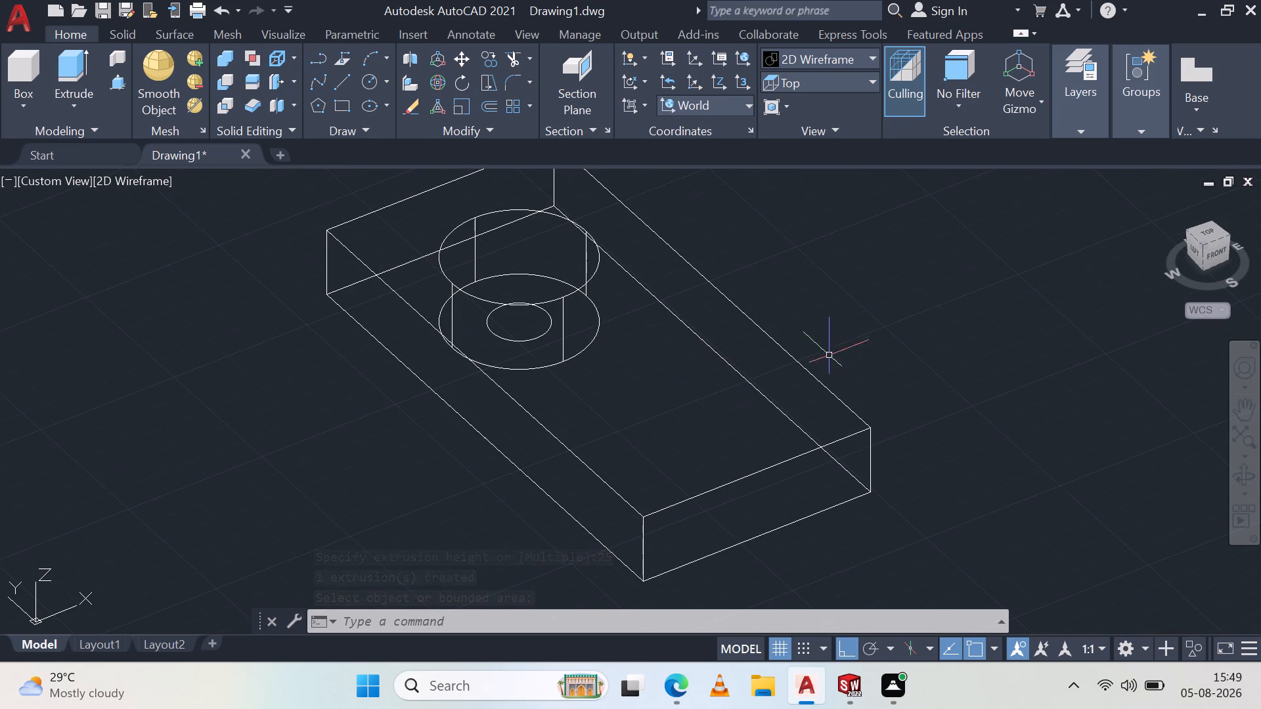
{"action": "middle_click_drag", "start_coordinate": [807, 341], "coordinate": [597, 380], "text": "shift"}
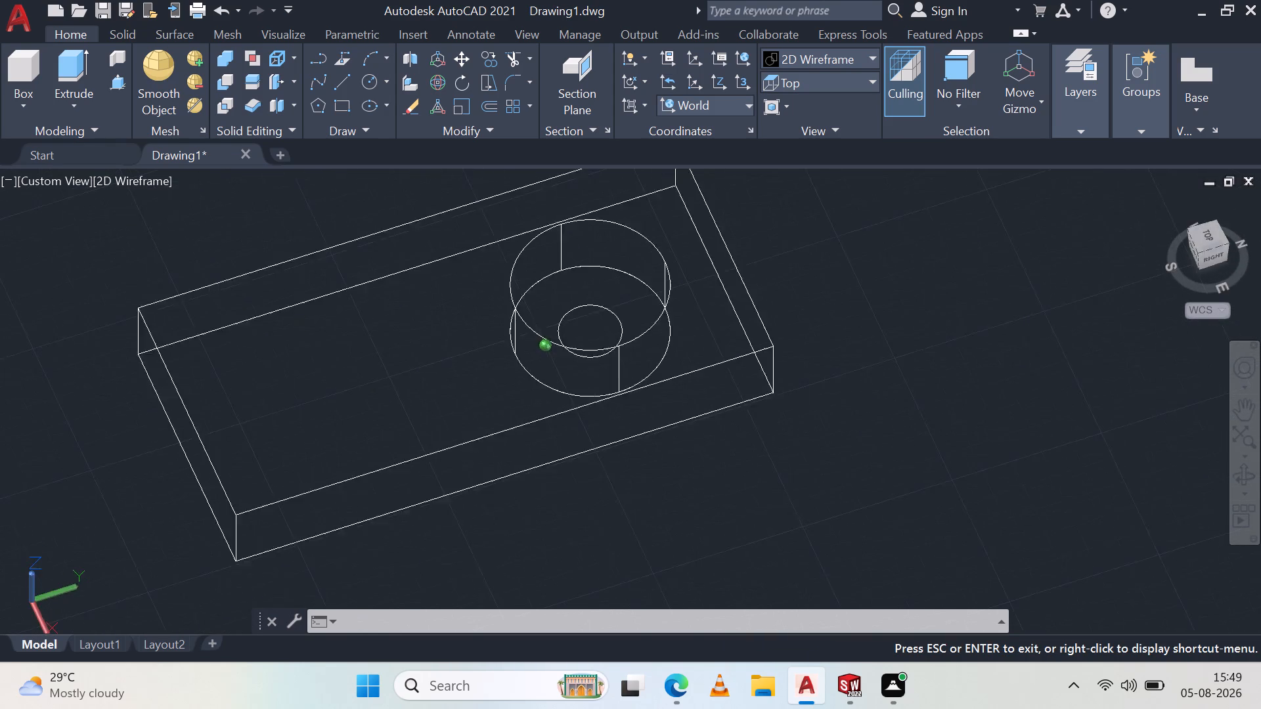
{"action": "middle_click_drag", "start_coordinate": [597, 380], "coordinate": [667, 377], "text": "shift"}
{"action": "middle_click", "coordinate": [667, 377], "text": "shift"}
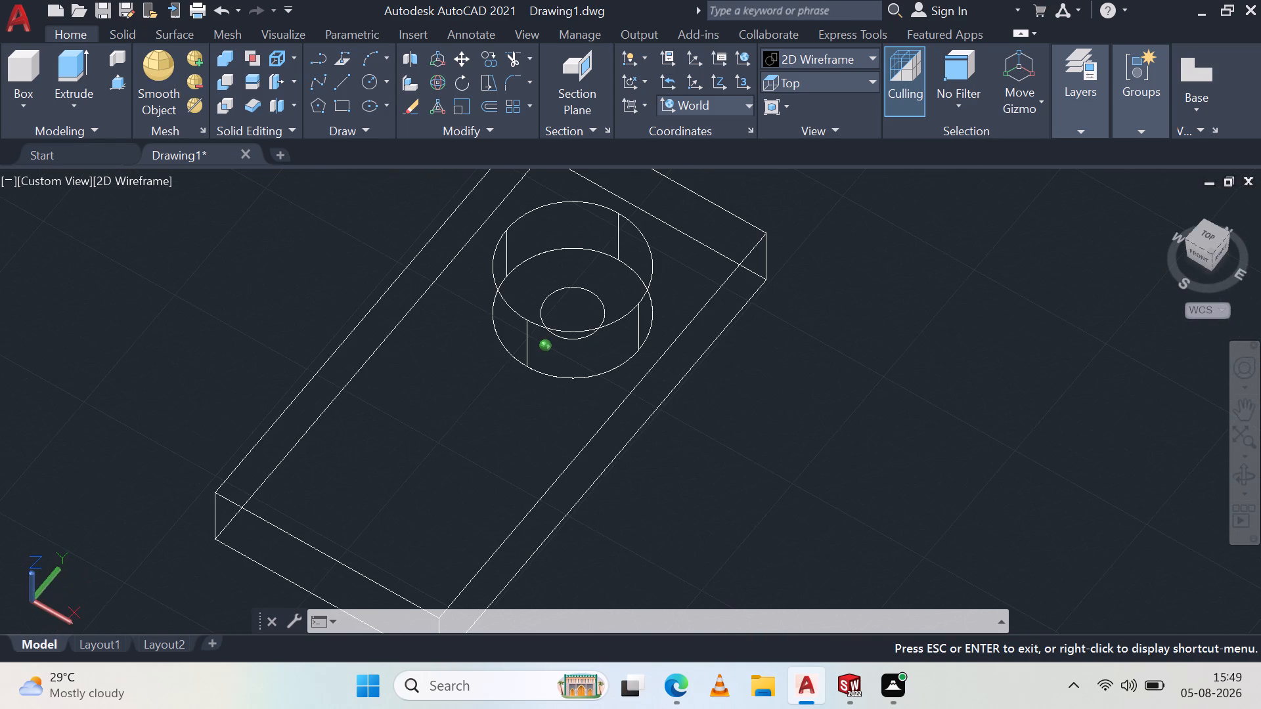
{"action": "scroll", "coordinate": [705, 393], "scroll_direction": "down", "scroll_amount": 1}
{"action": "scroll", "coordinate": [705, 393], "scroll_direction": "up", "scroll_amount": 2}
{"action": "scroll", "coordinate": [639, 402], "scroll_direction": "down", "scroll_amount": 1}
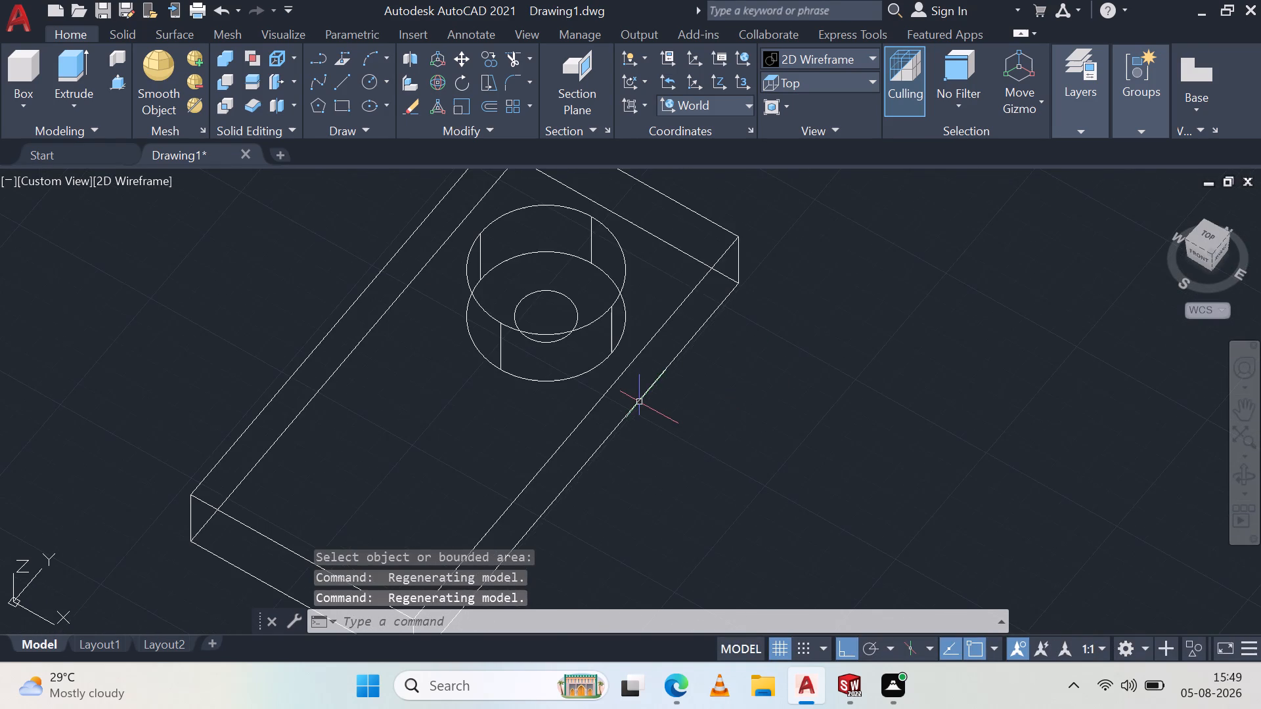
{"action": "middle_click_drag", "start_coordinate": [457, 393], "coordinate": [585, 367]}
{"action": "middle_click", "coordinate": [585, 367]}
{"action": "middle_click", "coordinate": [585, 367]}
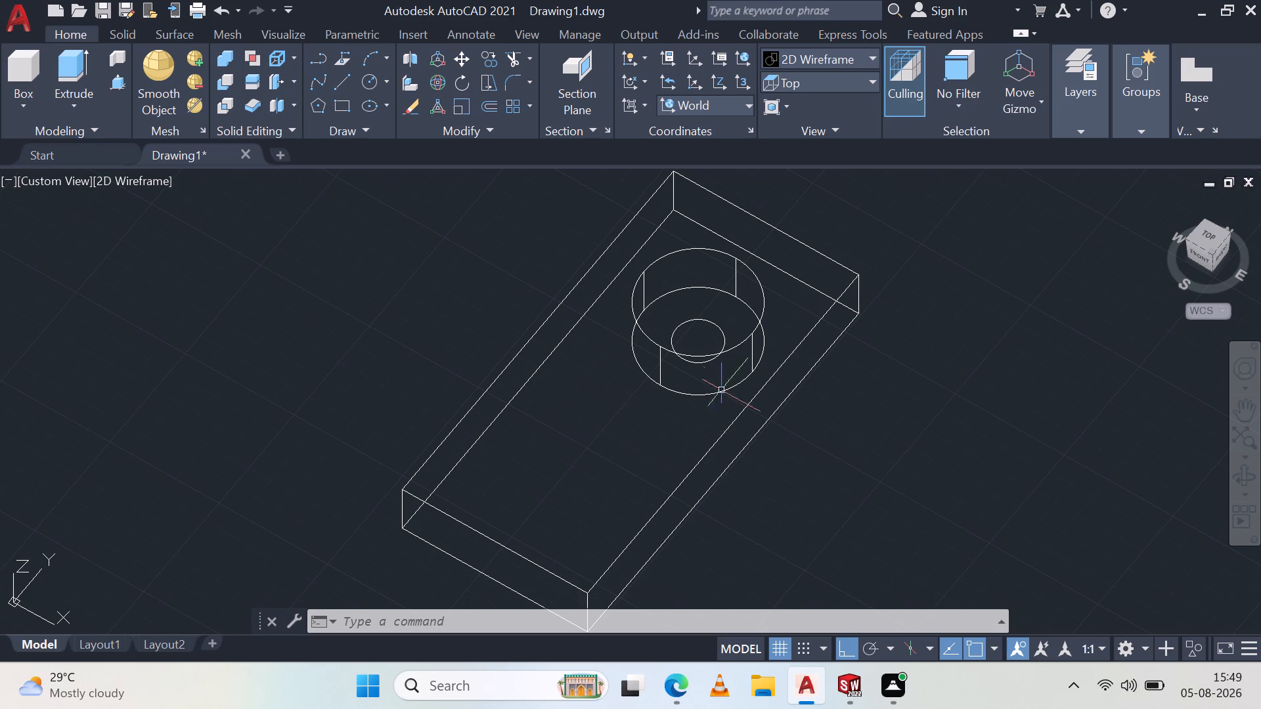
{"action": "scroll", "coordinate": [722, 377], "scroll_direction": "up", "scroll_amount": 1}
{"action": "scroll", "coordinate": [611, 419], "scroll_direction": "down", "scroll_amount": 1}
{"action": "middle_click_drag", "start_coordinate": [594, 349], "coordinate": [726, 305], "text": "shift"}
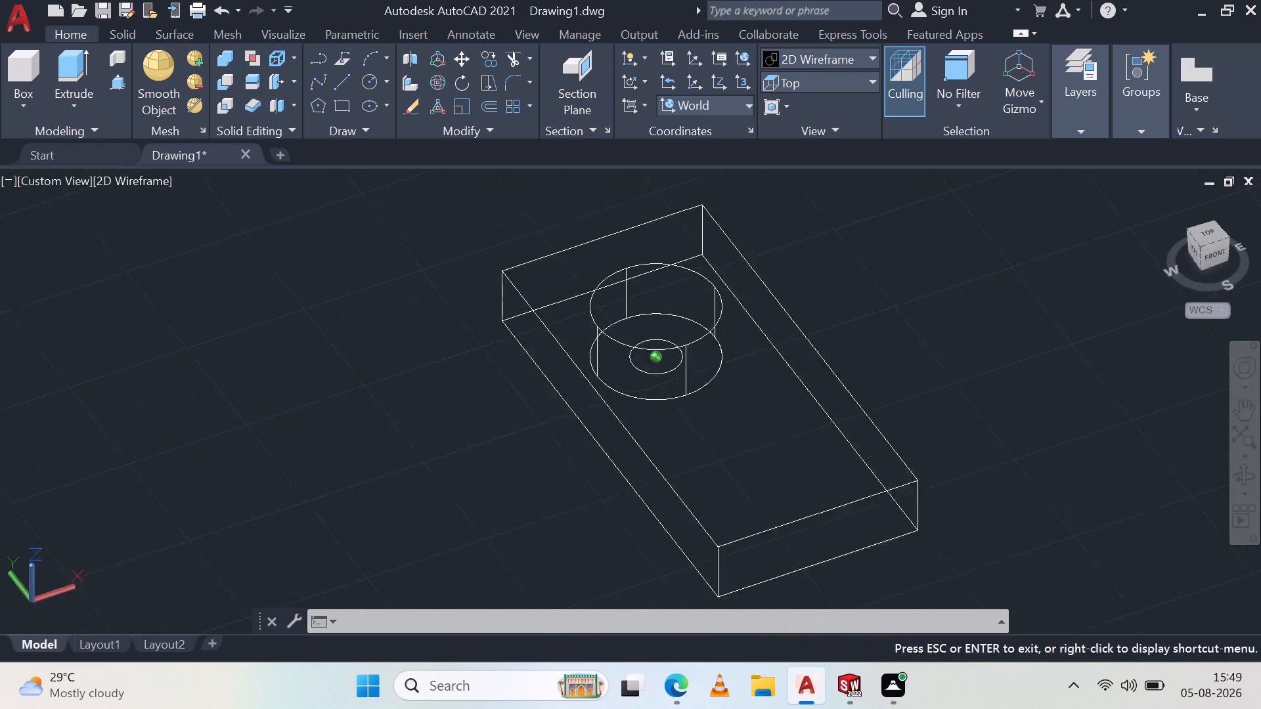
{"action": "middle_click_drag", "start_coordinate": [726, 305], "coordinate": [796, 239], "text": "shift"}
{"action": "middle_click_drag", "start_coordinate": [801, 236], "coordinate": [810, 230], "text": "shift"}
{"action": "middle_click", "coordinate": [810, 229], "text": "shift"}
{"action": "middle_click_drag", "start_coordinate": [813, 227], "coordinate": [724, 278], "text": "shift"}
{"action": "middle_click", "coordinate": [724, 278], "text": "shift"}
{"action": "middle_click", "coordinate": [724, 278], "text": "shift"}
{"action": "middle_click", "coordinate": [724, 278], "text": "shift"}
{"action": "middle_click", "coordinate": [724, 278], "text": "shift"}
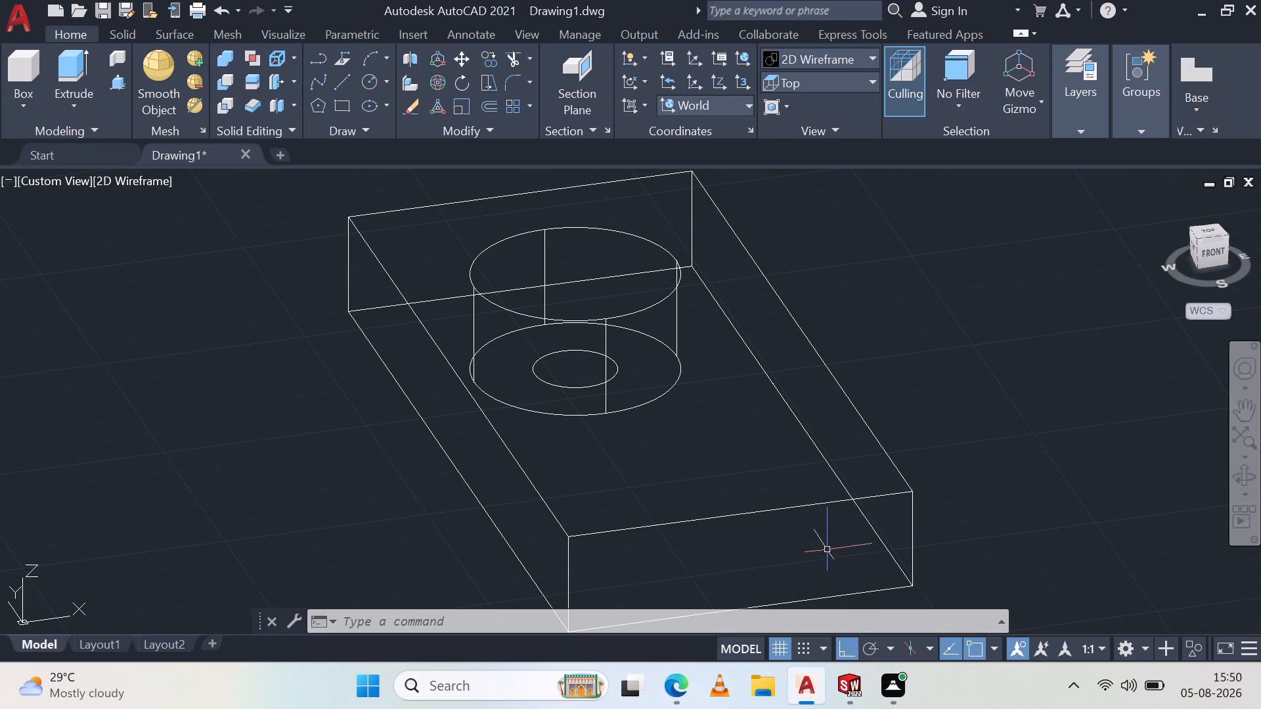
{"action": "middle_click_drag", "start_coordinate": [646, 376], "coordinate": [713, 409]}
{"action": "scroll", "coordinate": [646, 376], "scroll_direction": "down", "scroll_amount": 1}
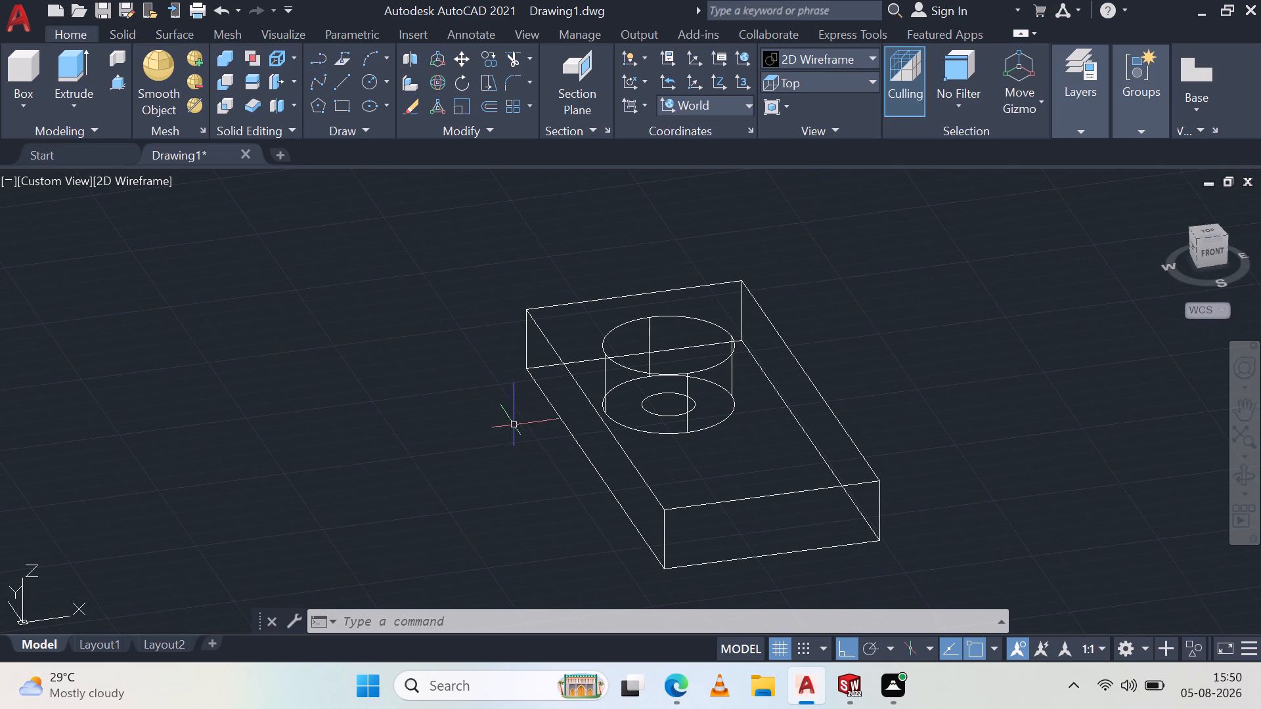
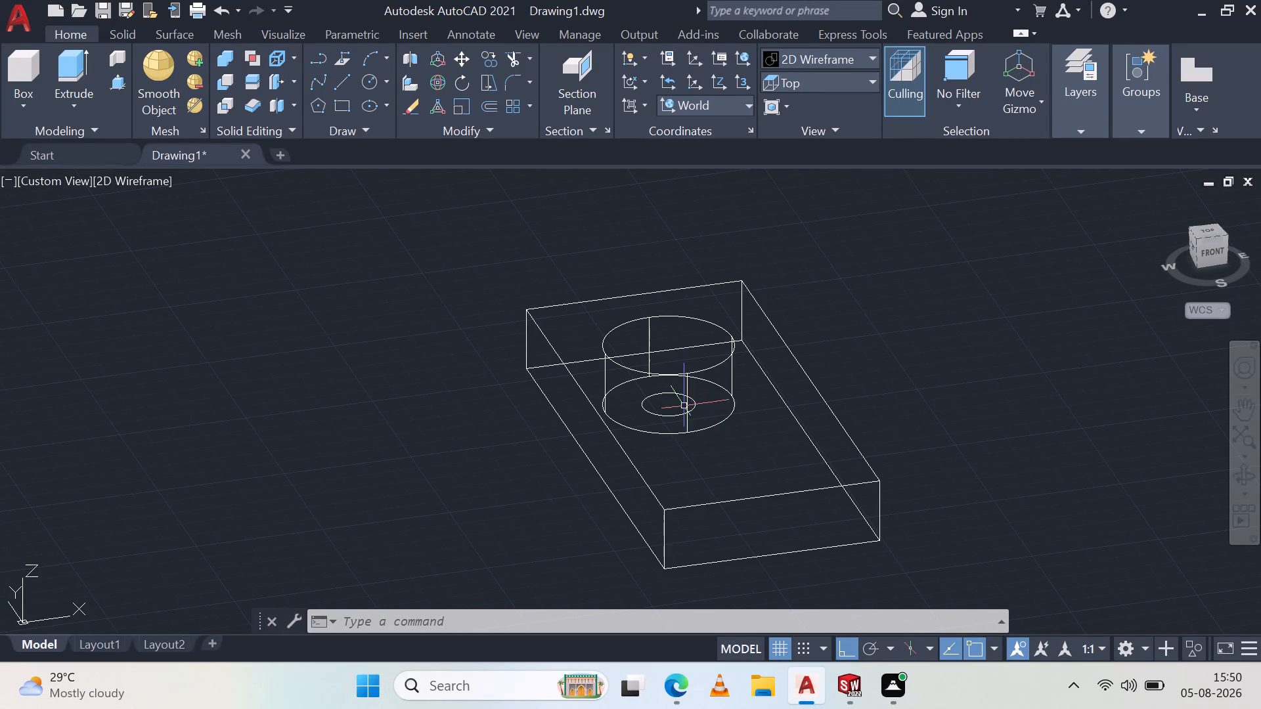
Examine the wireframe plate and its circular opening from low side angles and from above, finishing with the whole model fitted in an angled view.
{"action": "middle_click_drag", "start_coordinate": [686, 403], "coordinate": [627, 351]}
{"action": "scroll", "coordinate": [686, 403], "scroll_direction": "down", "scroll_amount": 1}
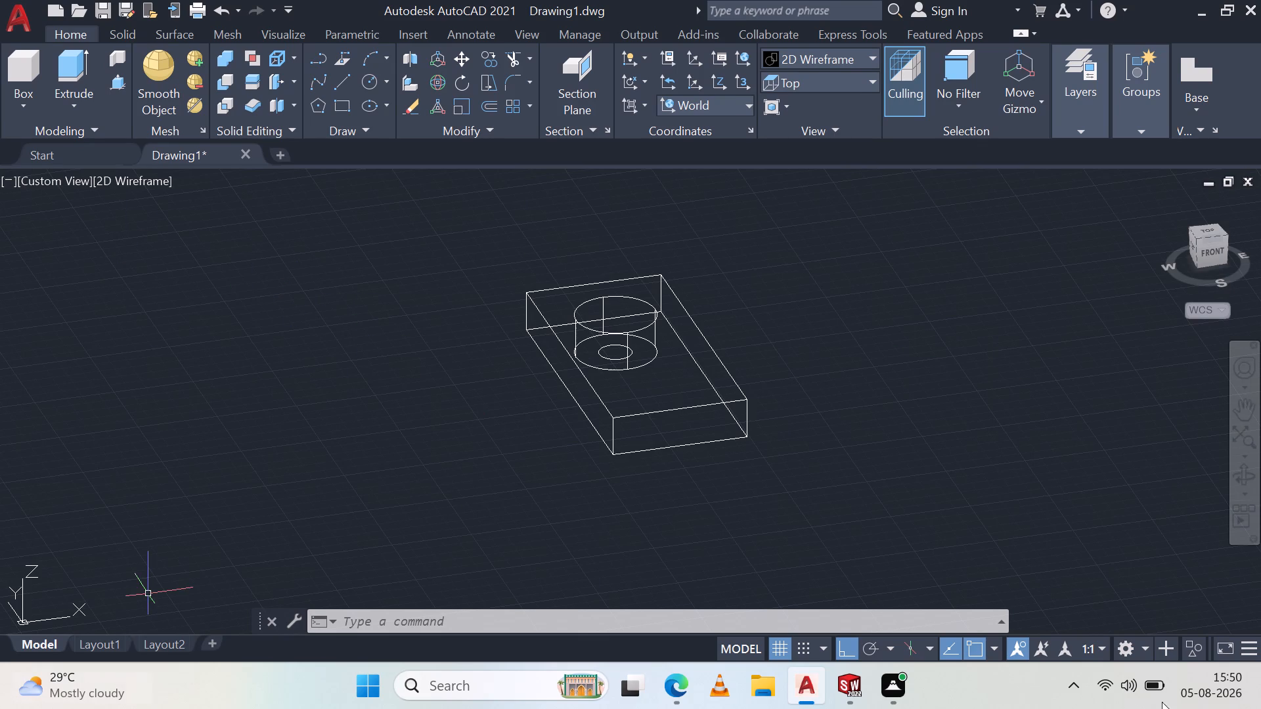
{"action": "left_click", "coordinate": [1235, 455]}
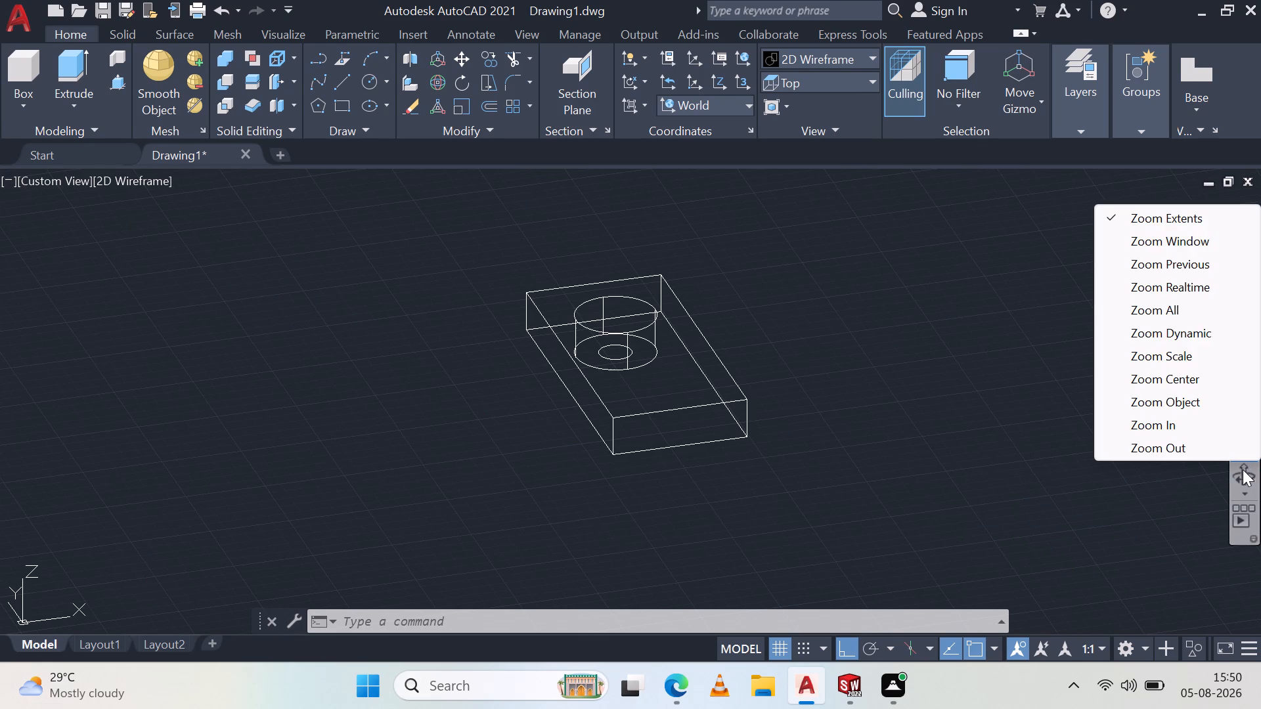
{"action": "left_click", "coordinate": [1243, 469]}
{"action": "left_click_drag", "start_coordinate": [657, 366], "coordinate": [716, 292]}
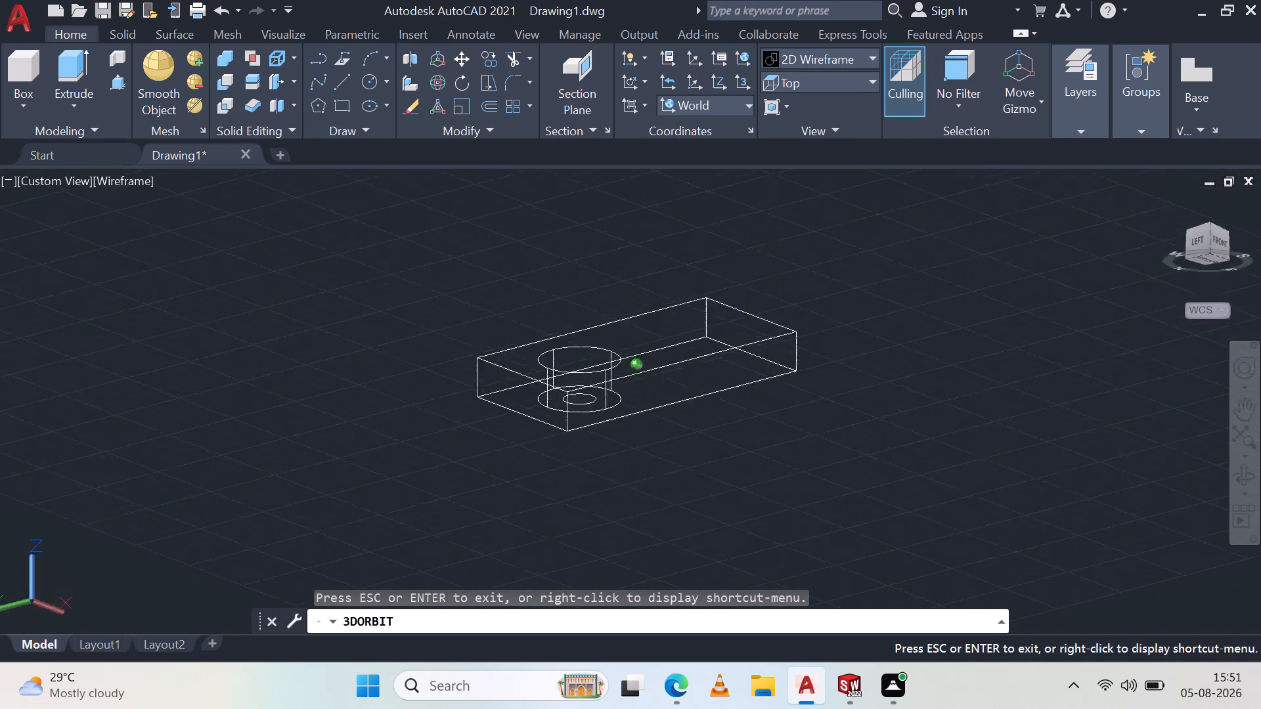
{"action": "left_click_drag", "start_coordinate": [716, 292], "coordinate": [764, 331]}
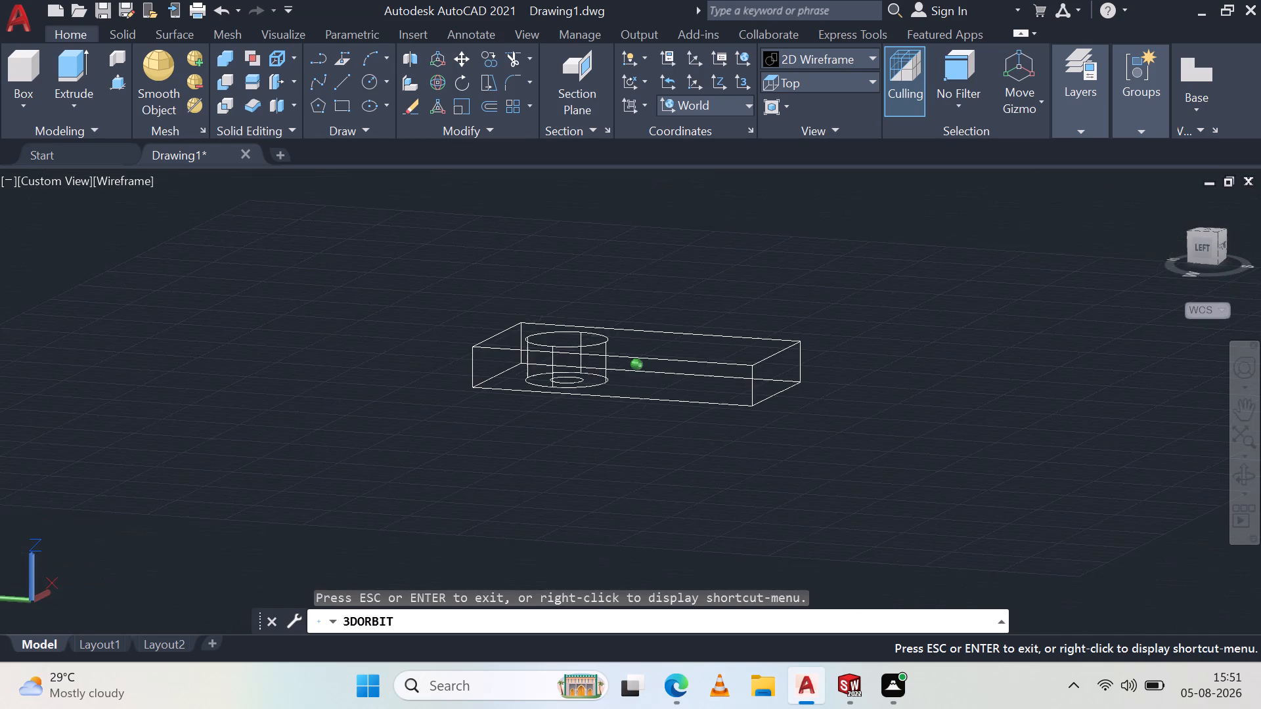
{"action": "left_click_drag", "start_coordinate": [764, 331], "coordinate": [660, 410]}
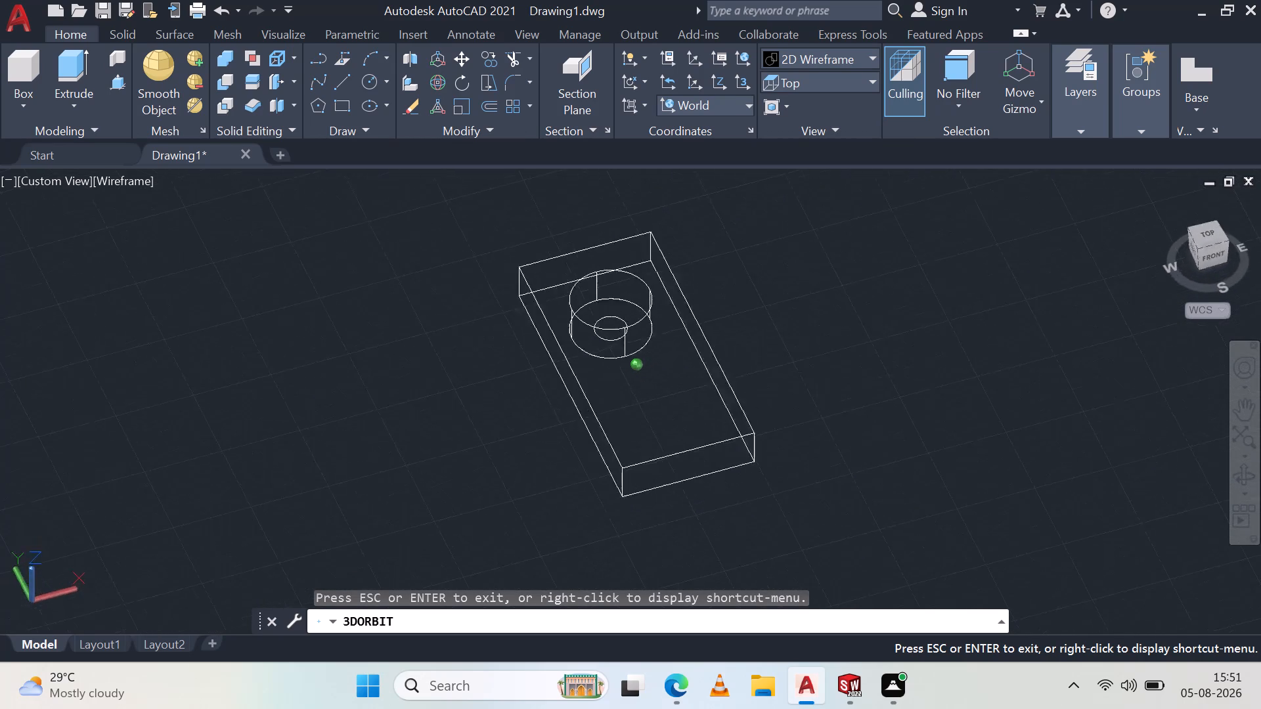
{"action": "left_click_drag", "start_coordinate": [660, 410], "coordinate": [667, 423]}
{"action": "key", "text": "Escape"}
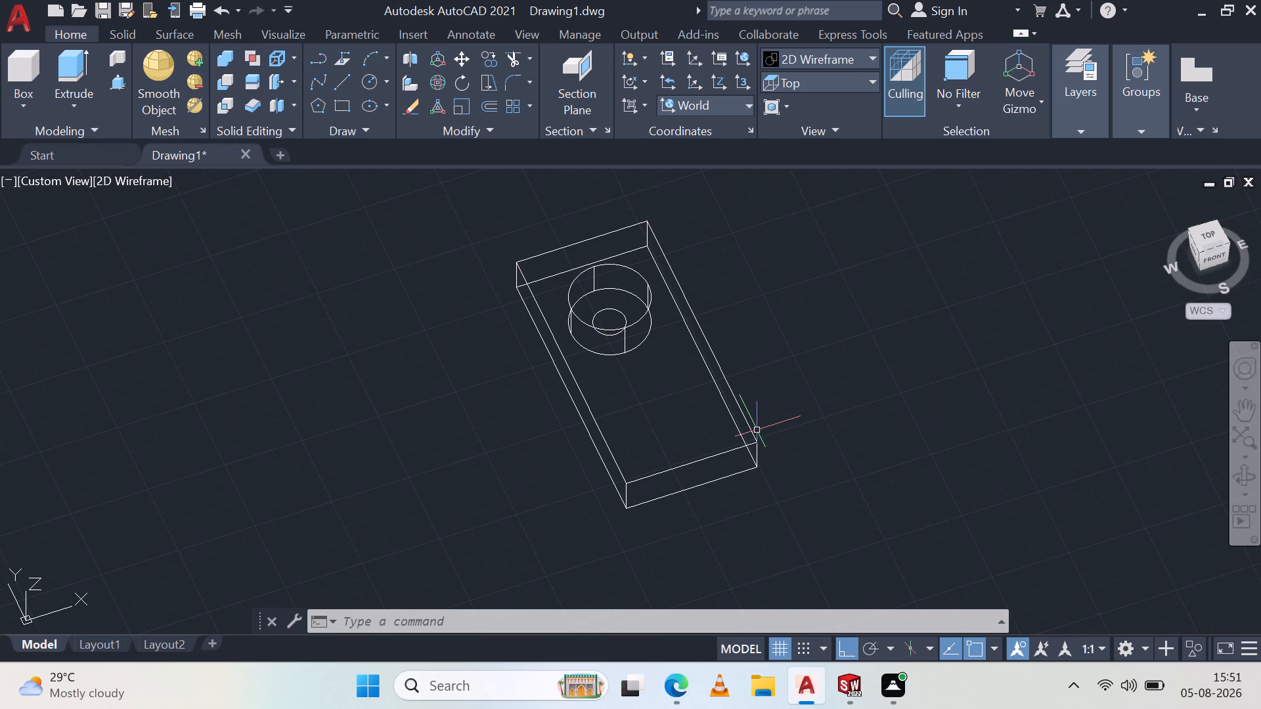
{"action": "middle_click_drag", "start_coordinate": [537, 410], "coordinate": [571, 412]}
{"action": "scroll", "coordinate": [537, 410], "scroll_direction": "down", "scroll_amount": 1}
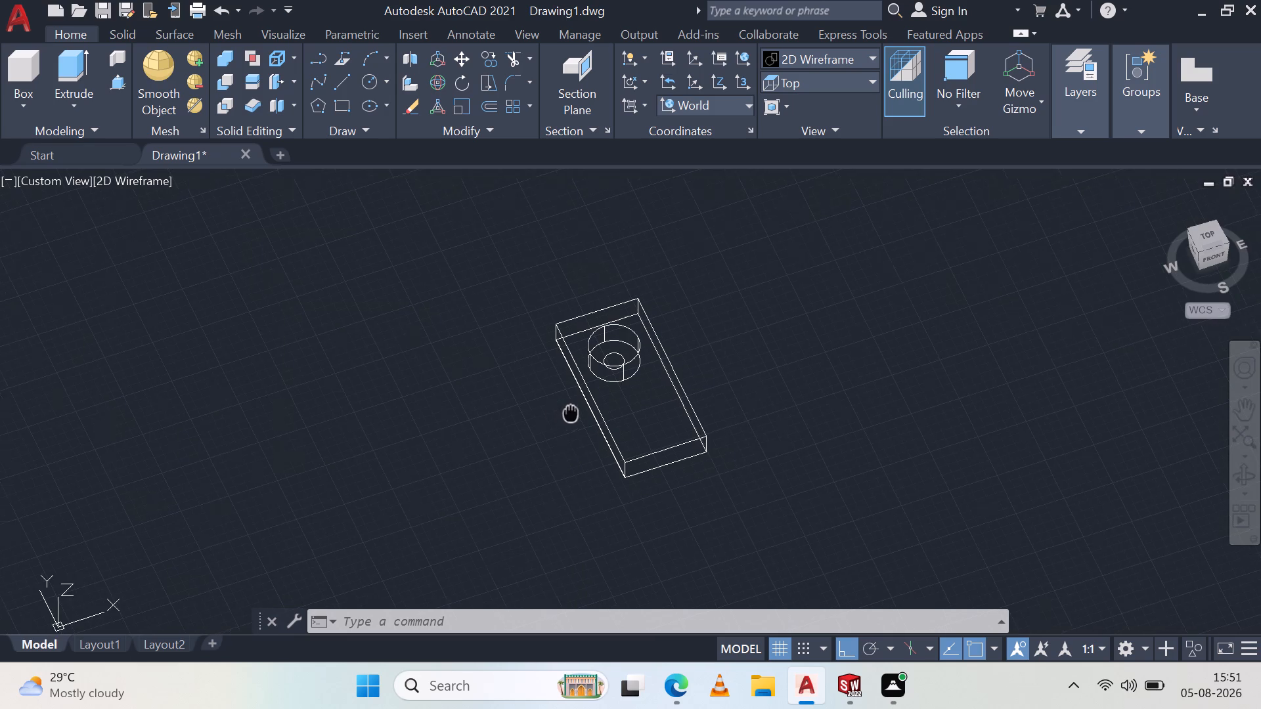
{"action": "middle_click_drag", "start_coordinate": [571, 412], "coordinate": [574, 395]}
{"action": "middle_click_drag", "start_coordinate": [671, 329], "coordinate": [722, 350], "text": "shift"}
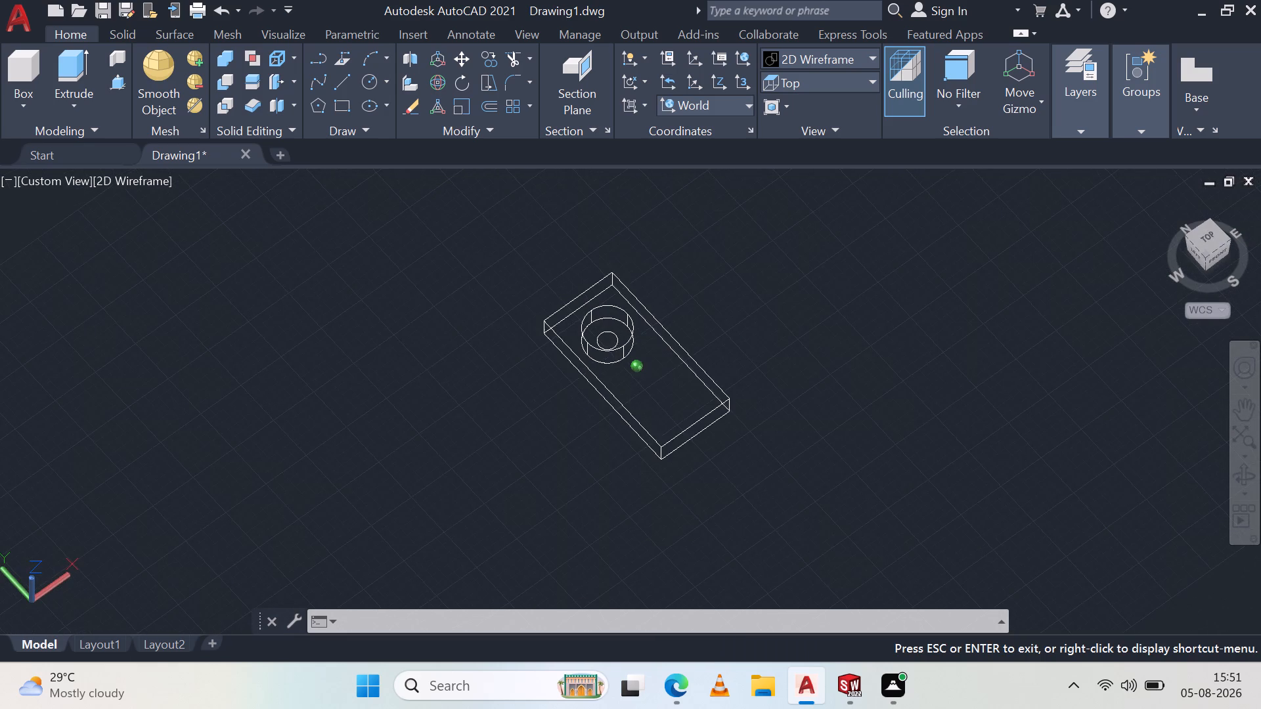
{"action": "middle_click_drag", "start_coordinate": [722, 350], "coordinate": [736, 316], "text": "shift"}
{"action": "middle_click", "coordinate": [736, 316], "text": "shift"}
{"action": "middle_click", "coordinate": [736, 316], "text": "shift"}
{"action": "middle_click", "coordinate": [736, 316], "text": "shift"}
{"action": "middle_click", "coordinate": [736, 316], "text": "shift"}
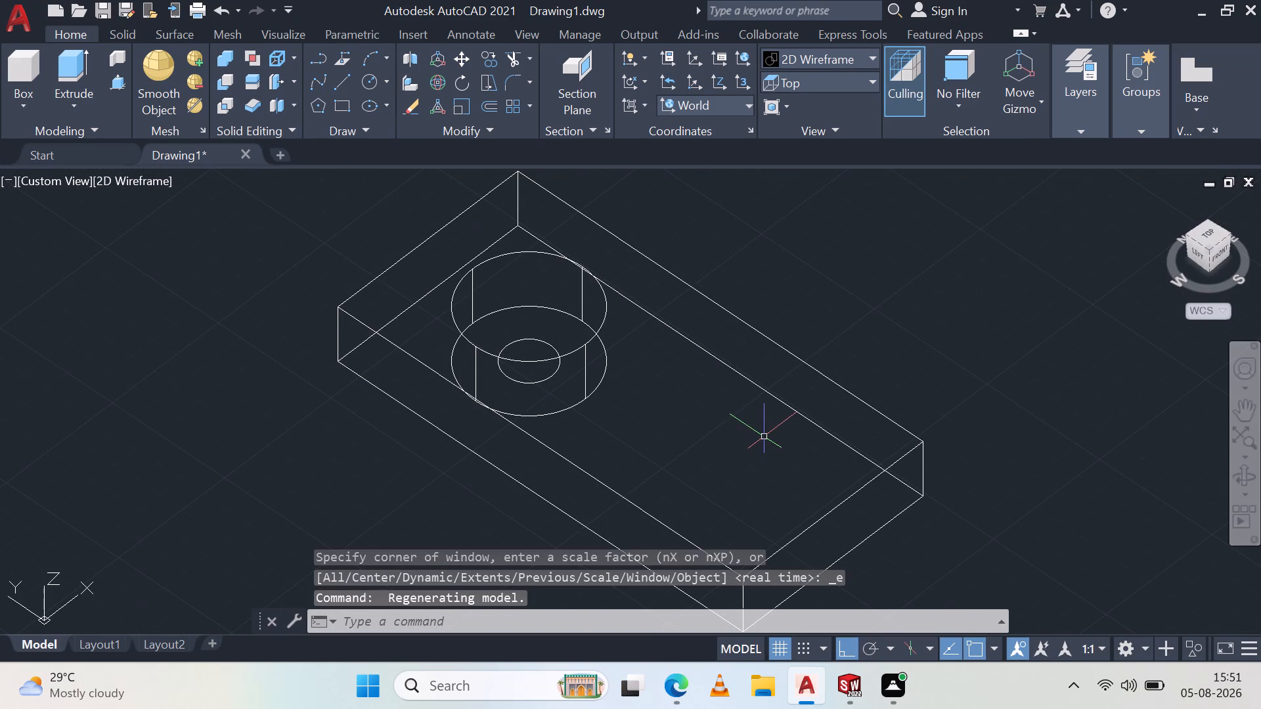
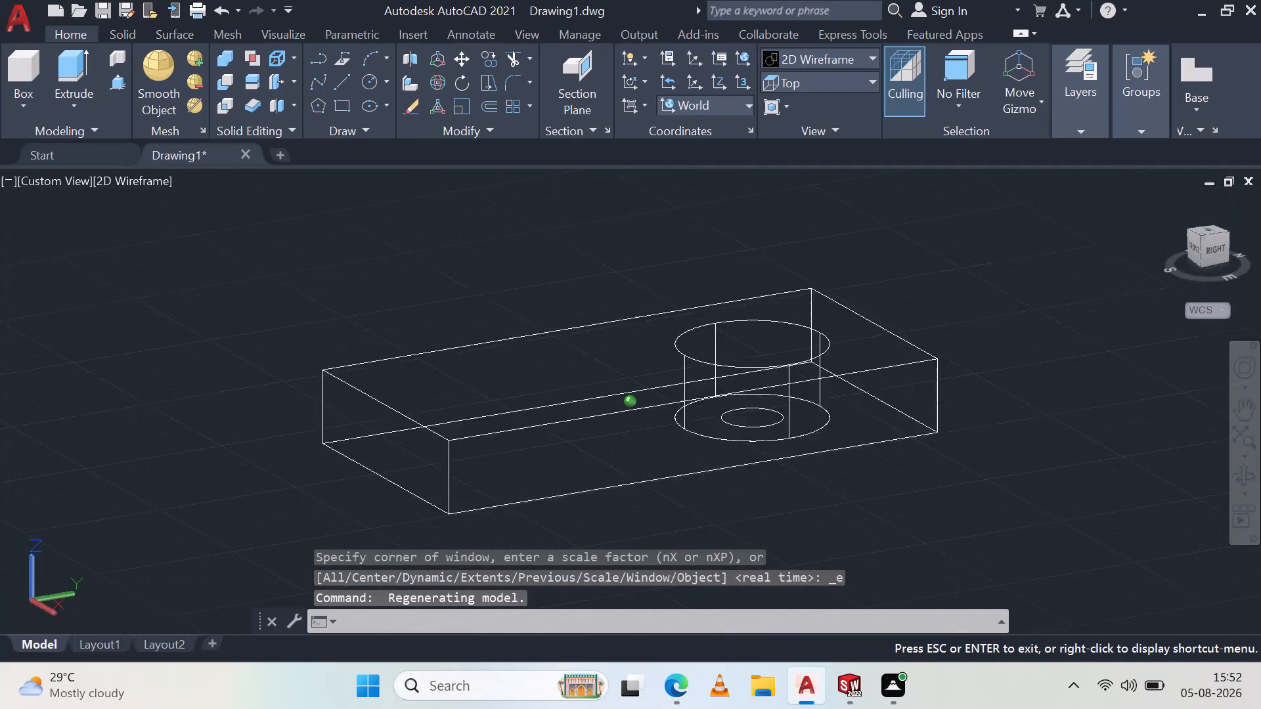
Examine the whole wireframe plate from an angle, and switch to the Top view to inspect its rectangular outline and concentric circles.
{"action": "middle_click", "coordinate": [741, 342]}
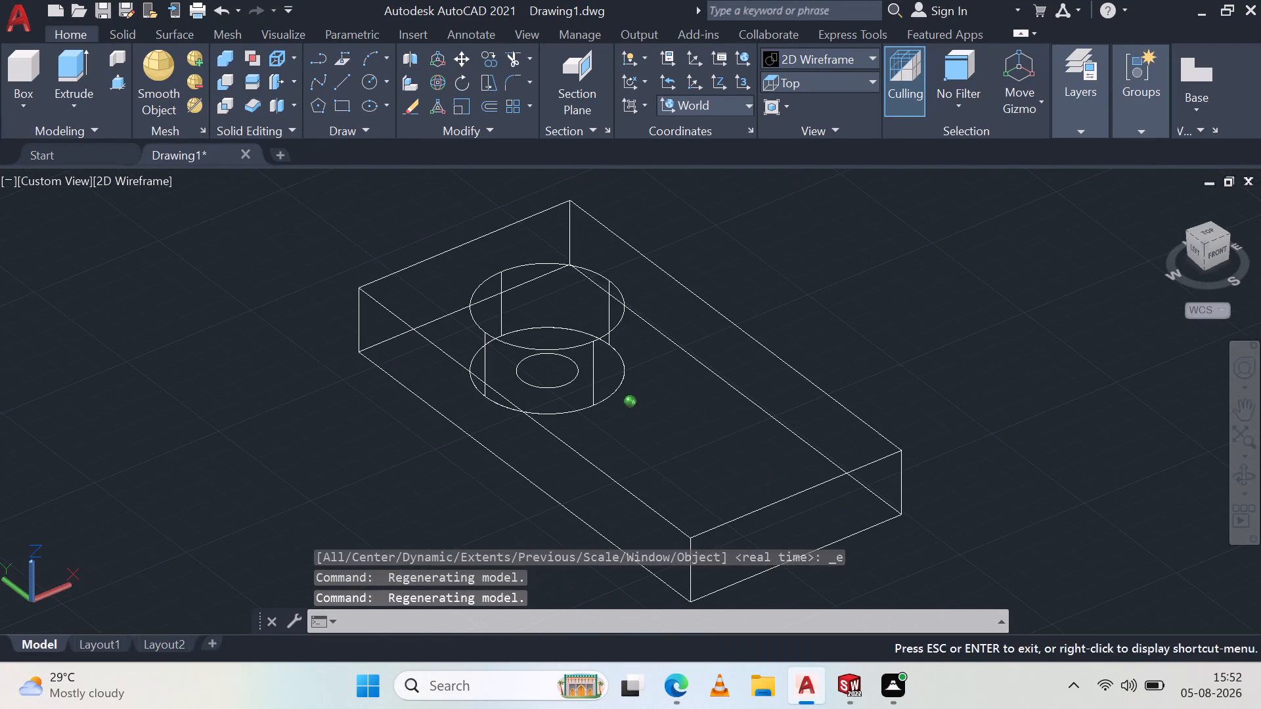
{"action": "middle_click", "coordinate": [741, 342]}
{"action": "middle_click", "coordinate": [741, 342]}
{"action": "scroll", "coordinate": [741, 342], "scroll_direction": "down", "scroll_amount": 1}
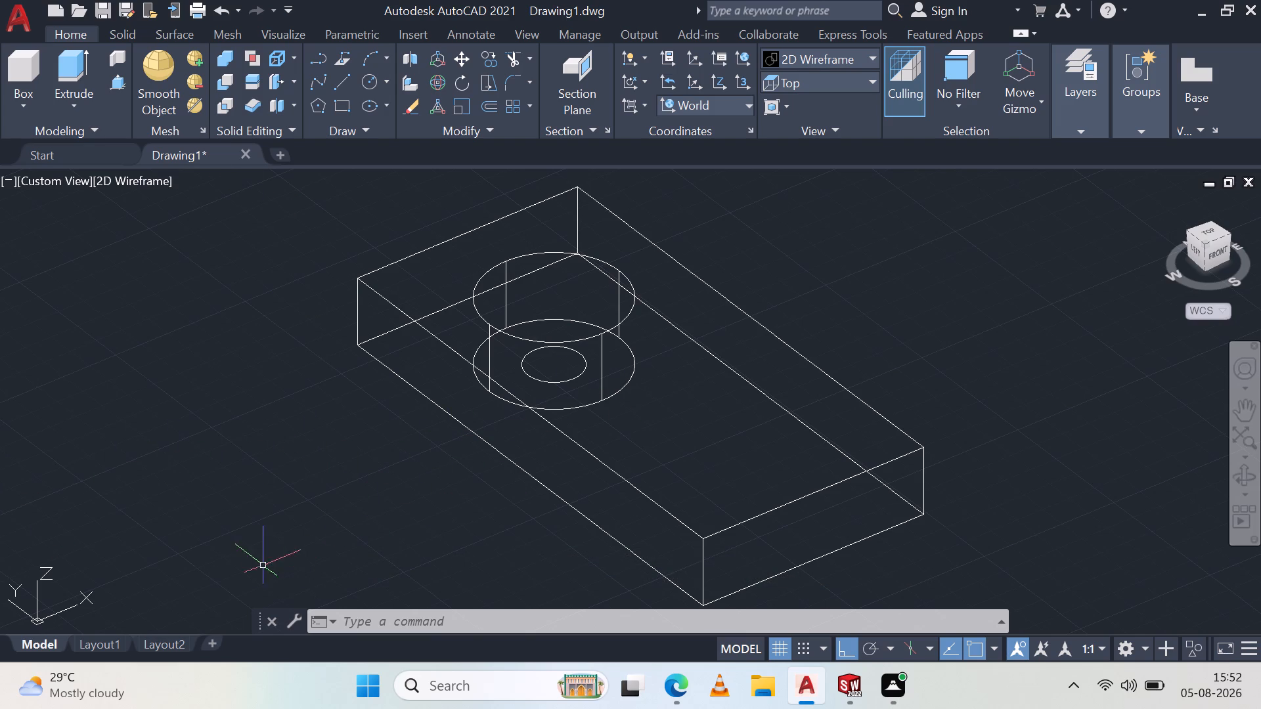
{"action": "scroll", "coordinate": [408, 425], "scroll_direction": "up", "scroll_amount": 1}
{"action": "scroll", "coordinate": [453, 385], "scroll_direction": "down", "scroll_amount": 1}
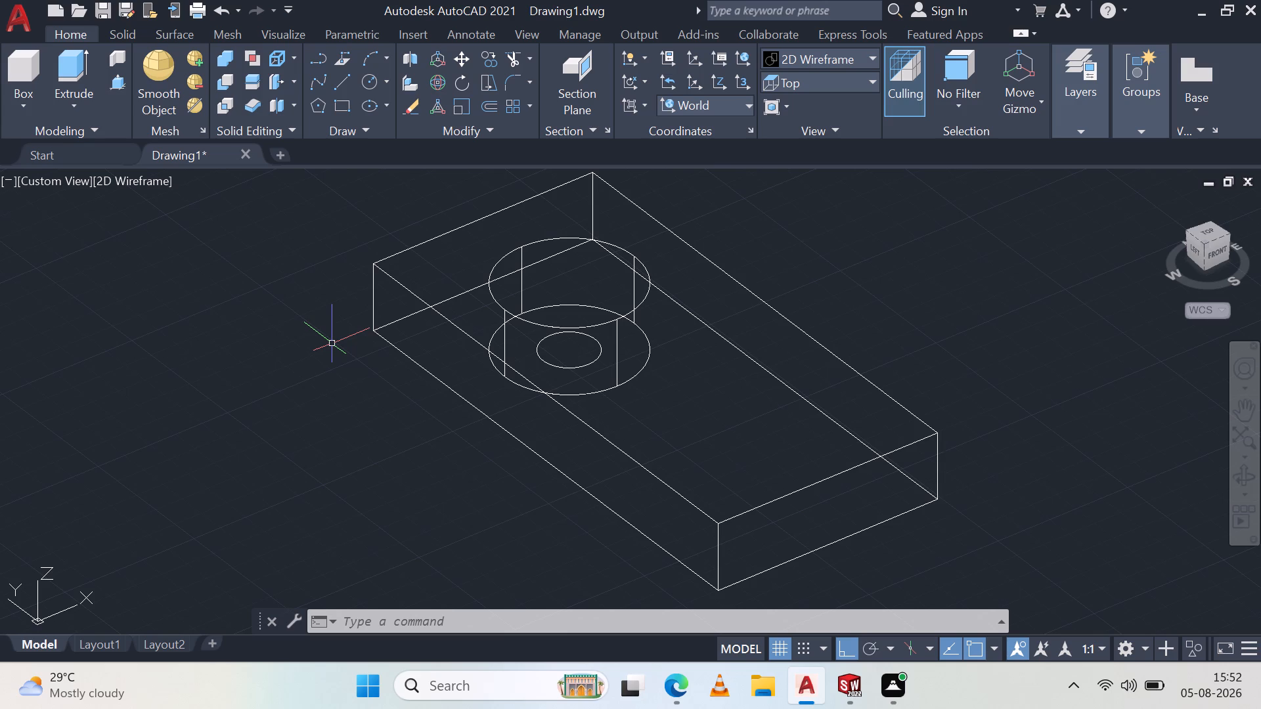
{"action": "left_click", "coordinate": [787, 85]}
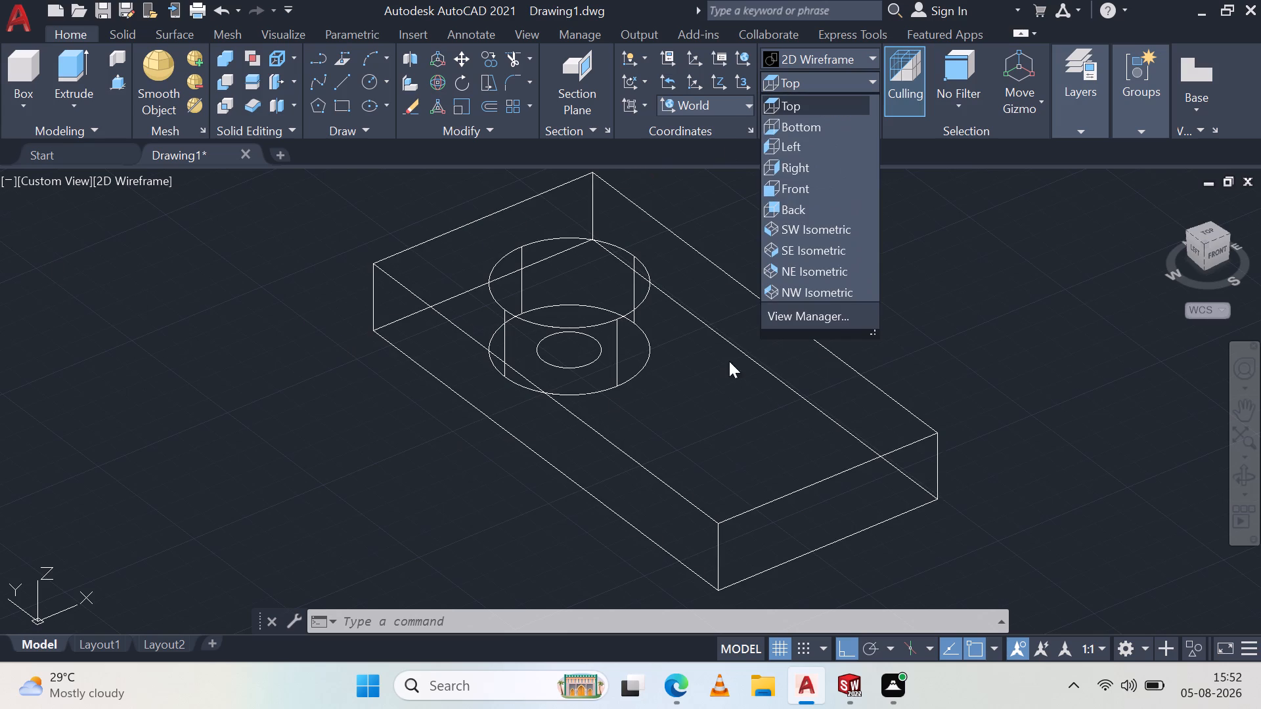
{"action": "left_click", "coordinate": [804, 107]}
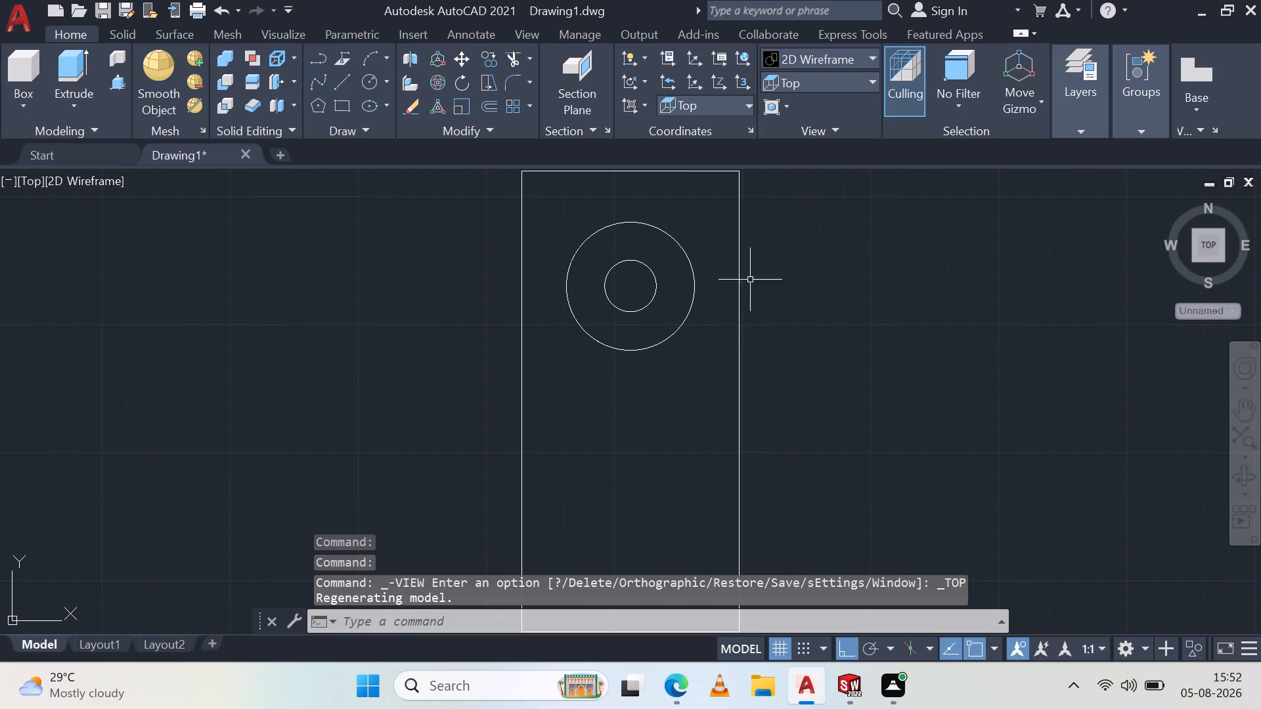
{"action": "scroll", "coordinate": [708, 337], "scroll_direction": "up", "scroll_amount": 1}
{"action": "scroll", "coordinate": [708, 337], "scroll_direction": "down", "scroll_amount": 3}
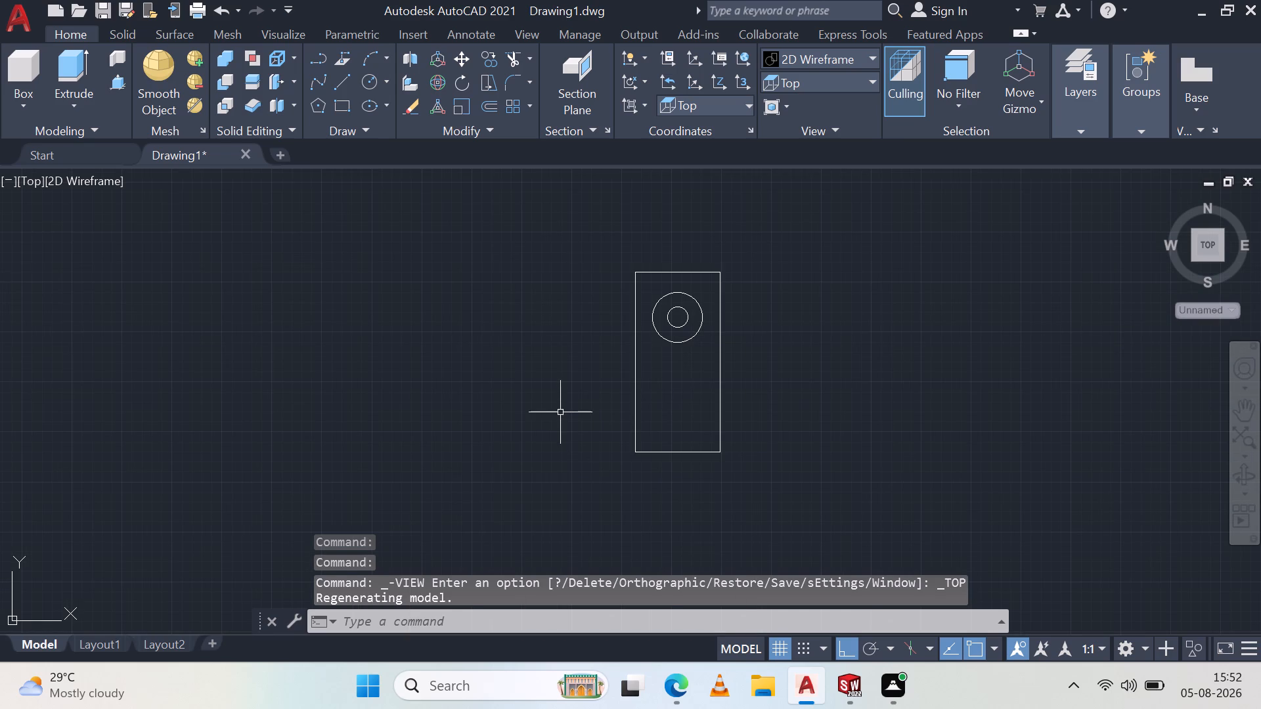
Examine the plate's thickness and the inner circle within the opening from angled views, including close up.
{"action": "middle_click_drag", "start_coordinate": [555, 389], "coordinate": [560, 312], "text": "shift"}
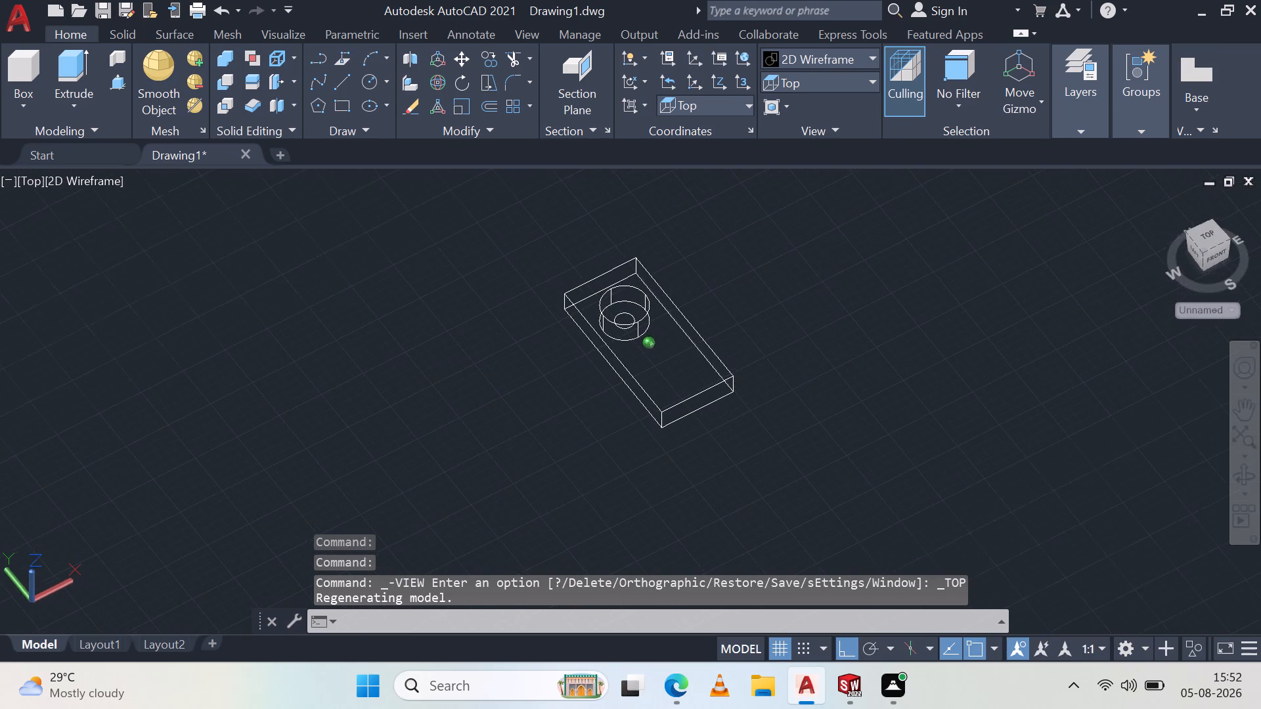
{"action": "middle_click", "coordinate": [558, 307], "text": "shift"}
{"action": "middle_click", "coordinate": [558, 307], "text": "shift"}
{"action": "middle_click", "coordinate": [558, 307], "text": "shift"}
{"action": "middle_click", "coordinate": [558, 307], "text": "shift"}
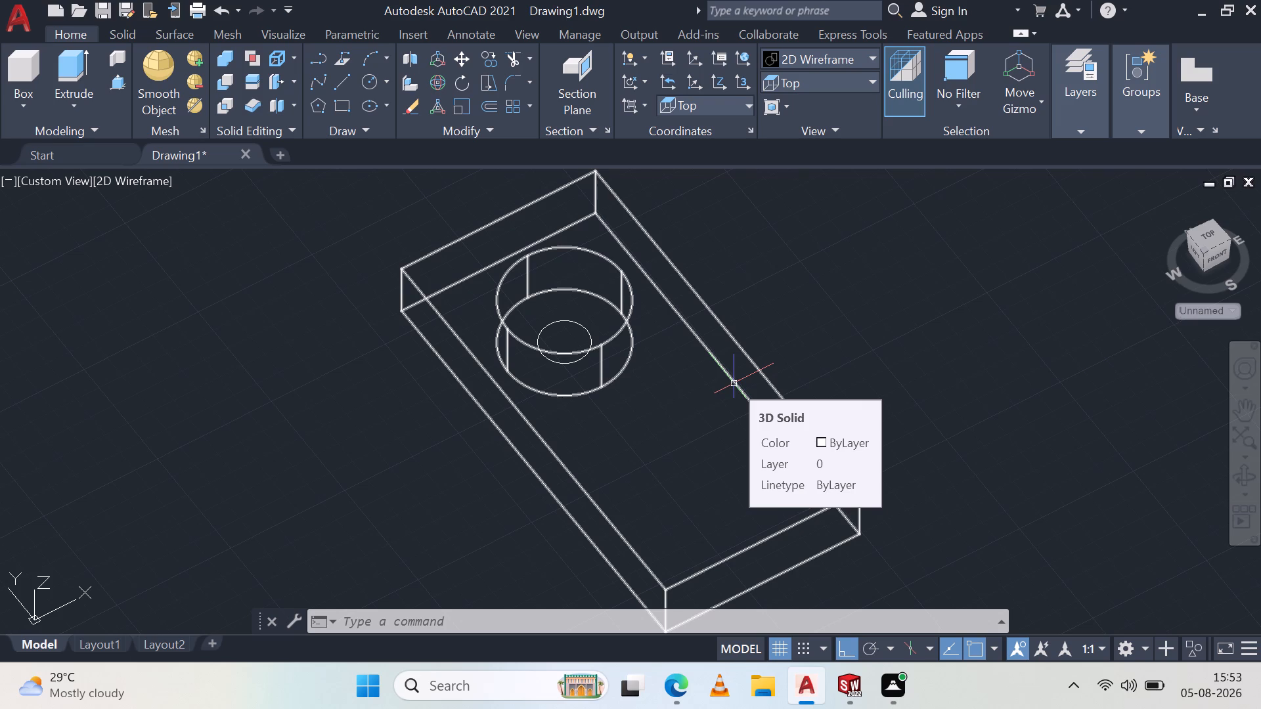
{"action": "scroll", "coordinate": [680, 349], "scroll_direction": "down", "scroll_amount": 1}
{"action": "scroll", "coordinate": [680, 349], "scroll_direction": "up", "scroll_amount": 2}
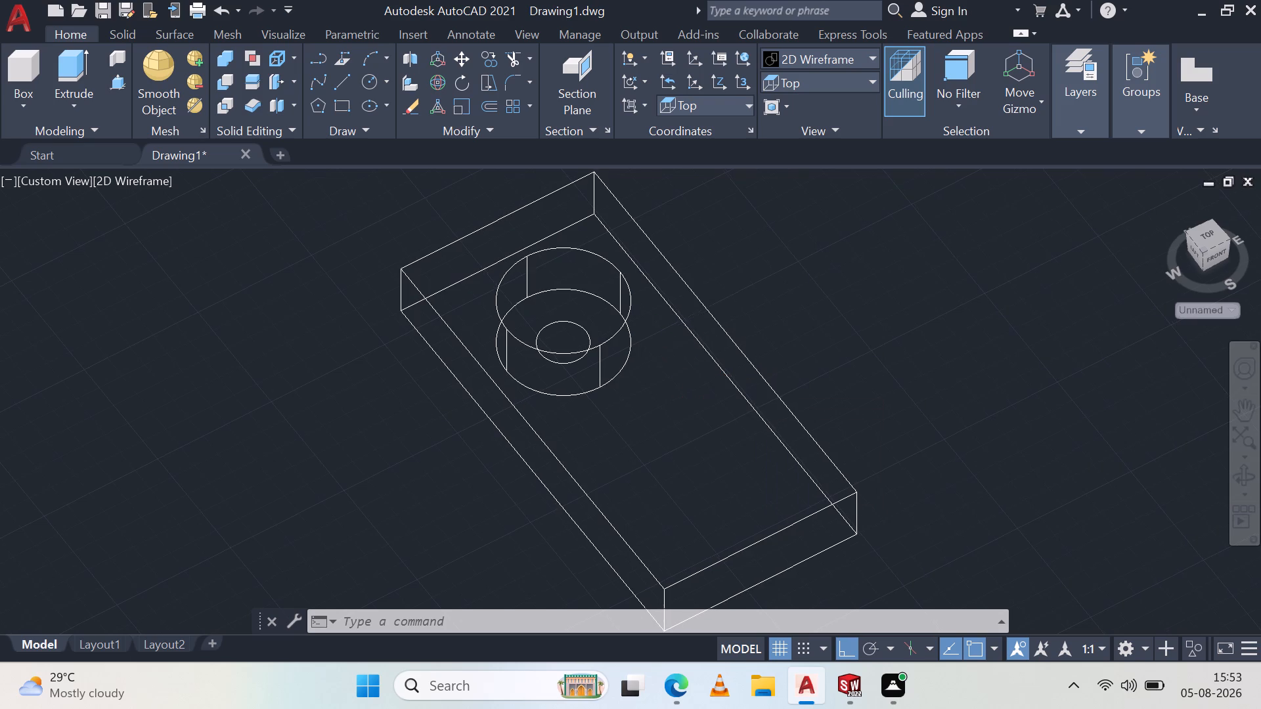
{"action": "scroll", "coordinate": [576, 425], "scroll_direction": "up", "scroll_amount": 1}
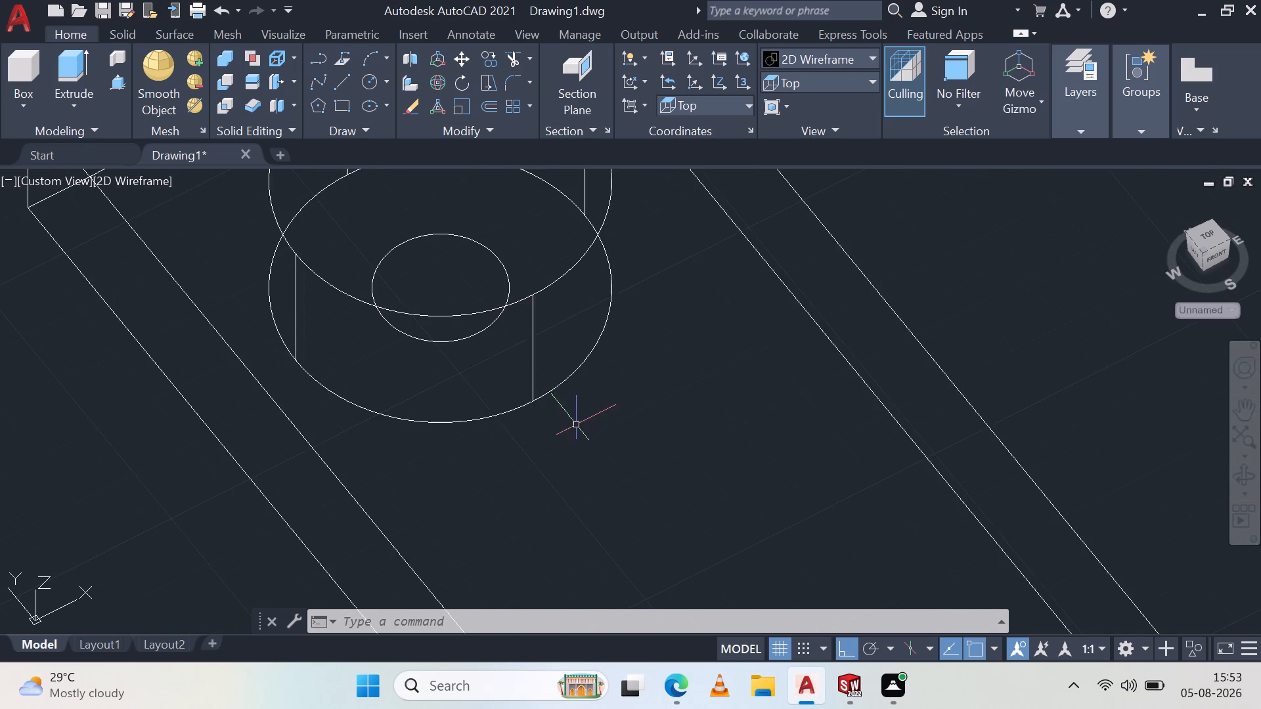
{"action": "middle_click_drag", "start_coordinate": [437, 367], "coordinate": [417, 318], "text": "shift"}
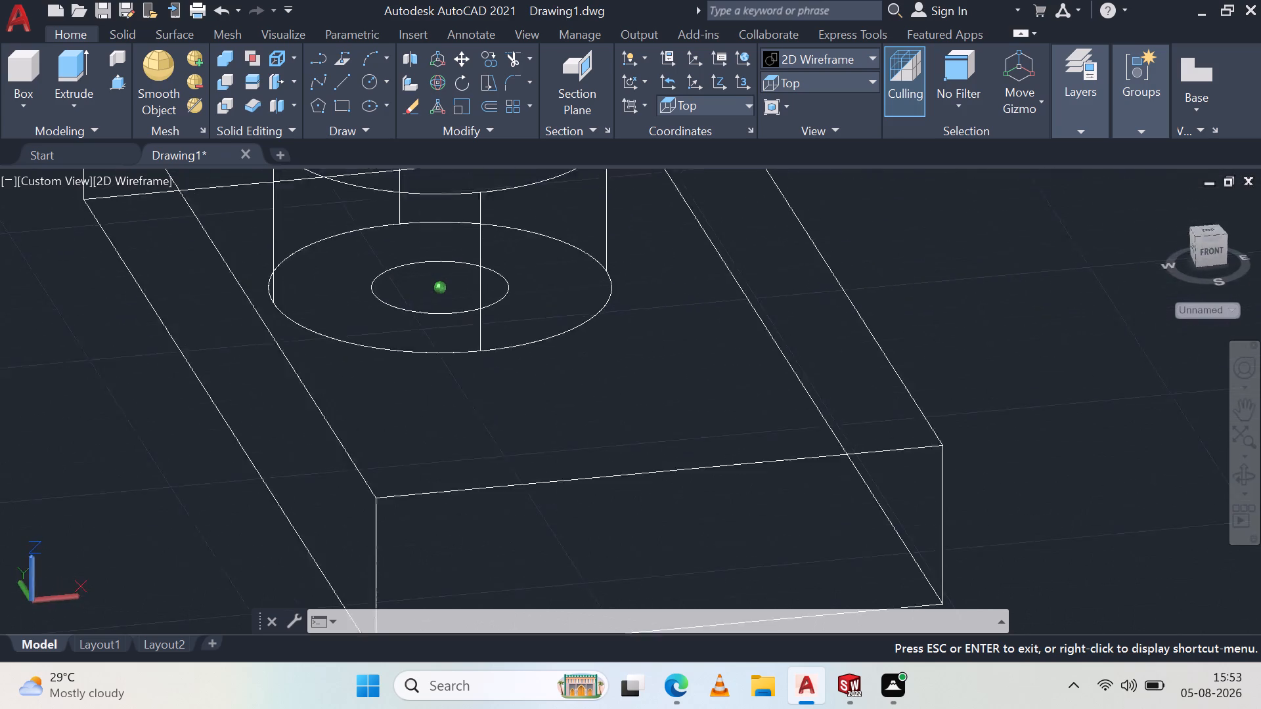
{"action": "middle_click_drag", "start_coordinate": [417, 318], "coordinate": [453, 383], "text": "shift"}
{"action": "middle_click", "coordinate": [453, 383], "text": "shift"}
{"action": "middle_click", "coordinate": [453, 383], "text": "shift"}
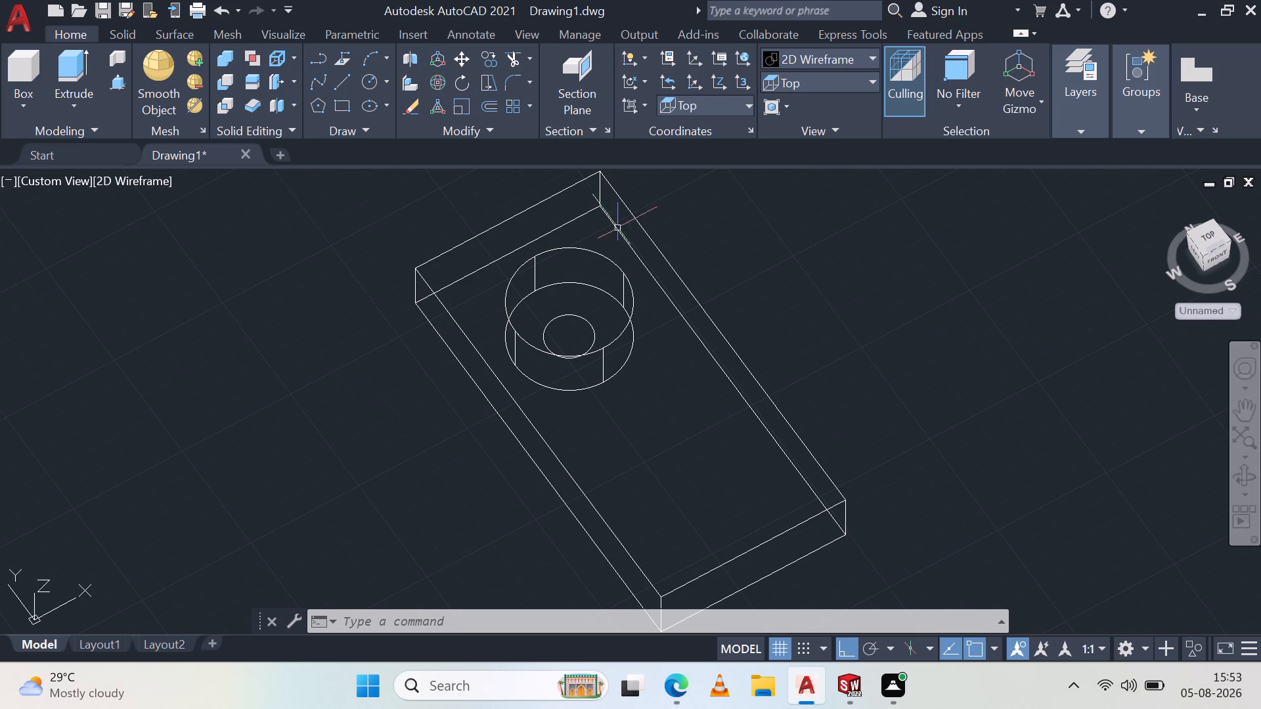
Switch to the Right view and examine the plate's side profile with the opening's edges.
{"action": "left_click", "coordinate": [798, 82]}
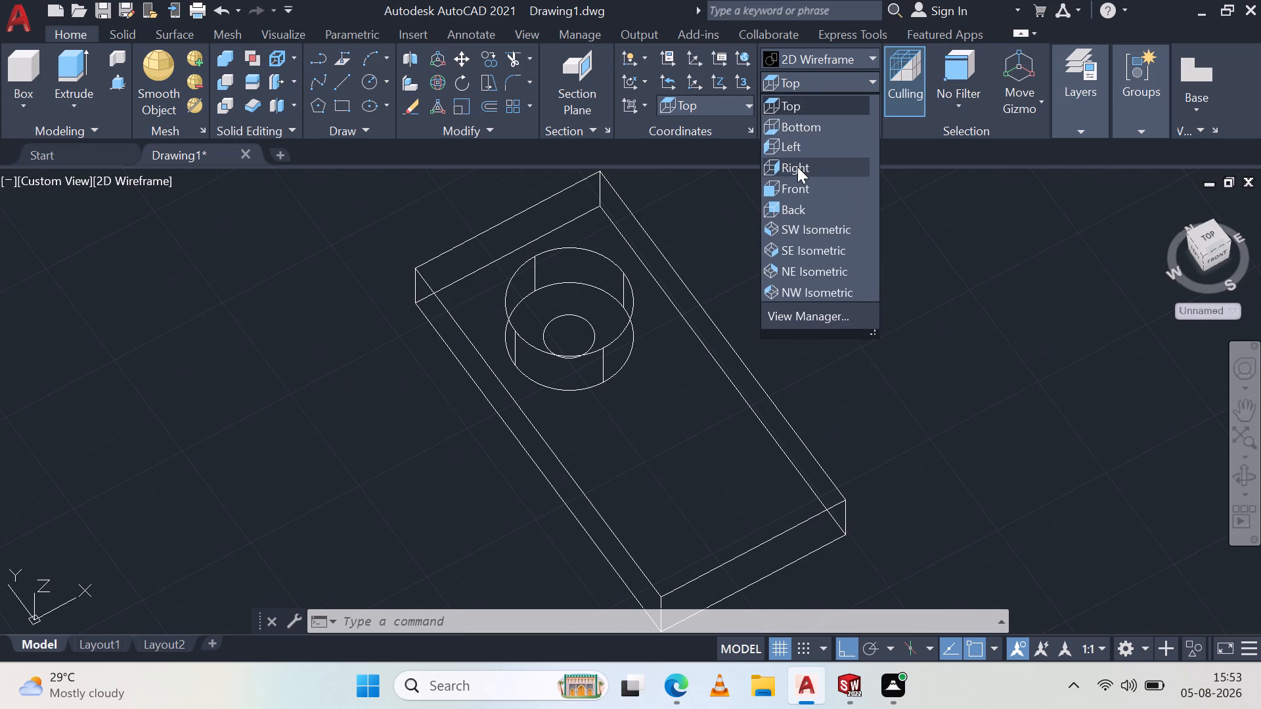
{"action": "left_click", "coordinate": [798, 167]}
{"action": "scroll", "coordinate": [746, 276], "scroll_direction": "up", "scroll_amount": 2}
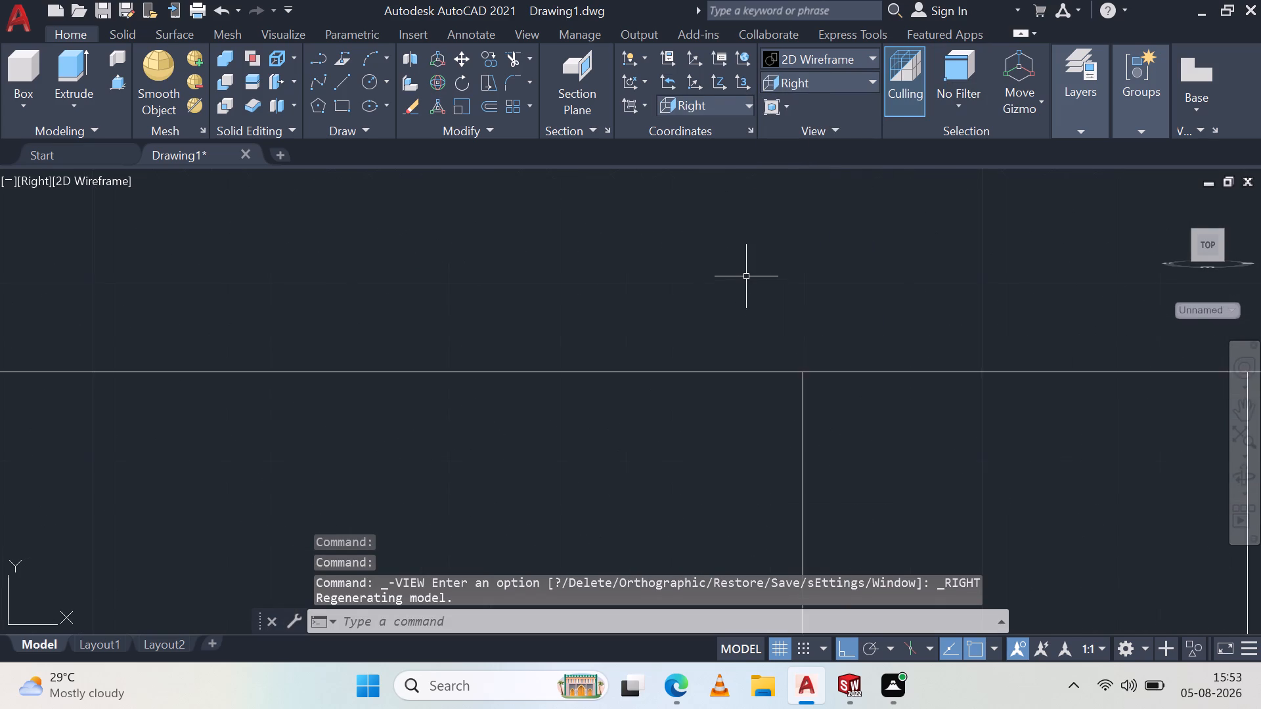
{"action": "scroll", "coordinate": [743, 301], "scroll_direction": "up", "scroll_amount": 5}
{"action": "middle_click_drag", "start_coordinate": [778, 399], "coordinate": [755, 309]}
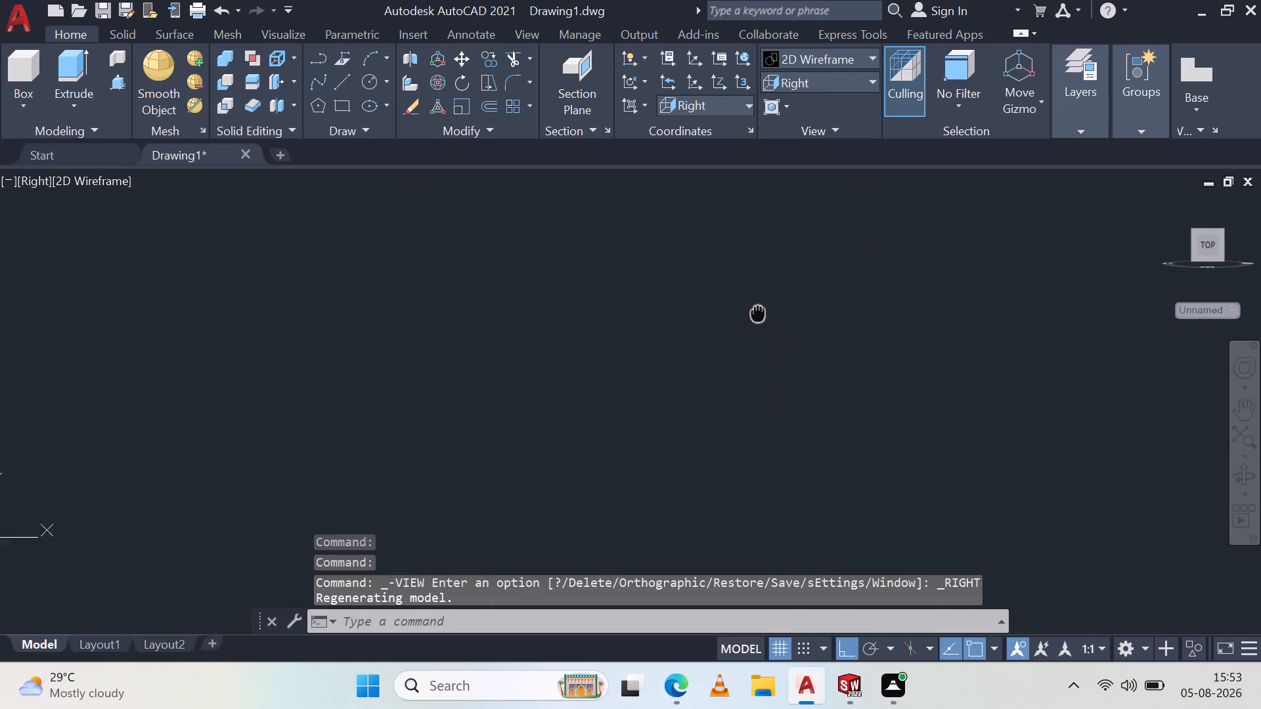
{"action": "middle_click_drag", "start_coordinate": [755, 309], "coordinate": [719, 204]}
{"action": "scroll", "coordinate": [730, 337], "scroll_direction": "down", "scroll_amount": 3}
{"action": "scroll", "coordinate": [835, 418], "scroll_direction": "down", "scroll_amount": 1}
{"action": "middle_click_drag", "start_coordinate": [868, 463], "coordinate": [840, 380]}
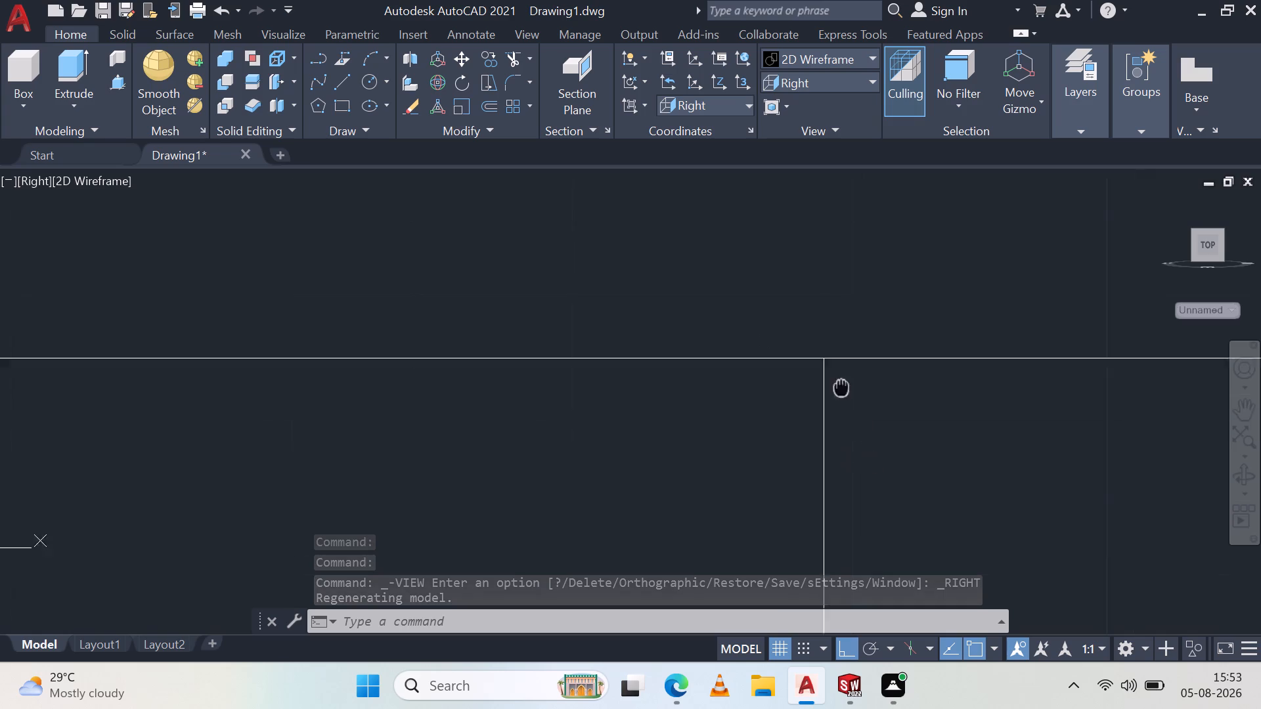
{"action": "middle_click_drag", "start_coordinate": [840, 380], "coordinate": [788, 293]}
{"action": "scroll", "coordinate": [758, 335], "scroll_direction": "down", "scroll_amount": 6}
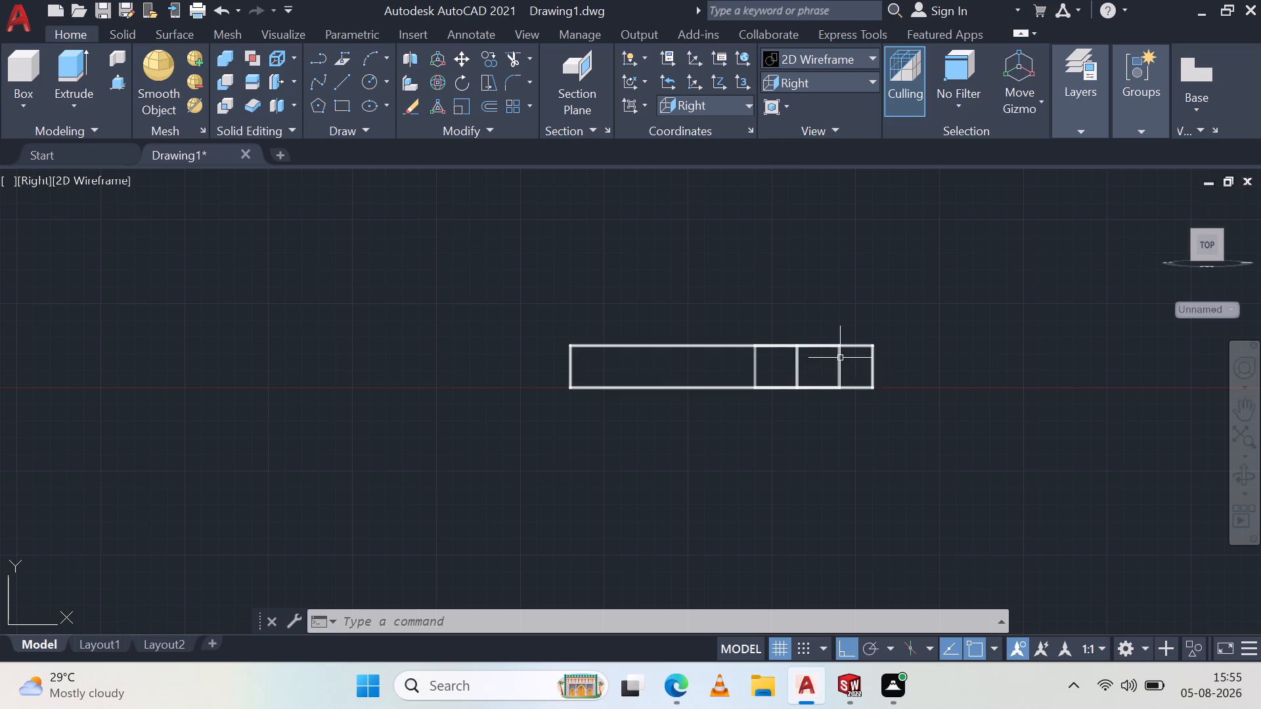
{"action": "middle_click_drag", "start_coordinate": [839, 331], "coordinate": [825, 308]}
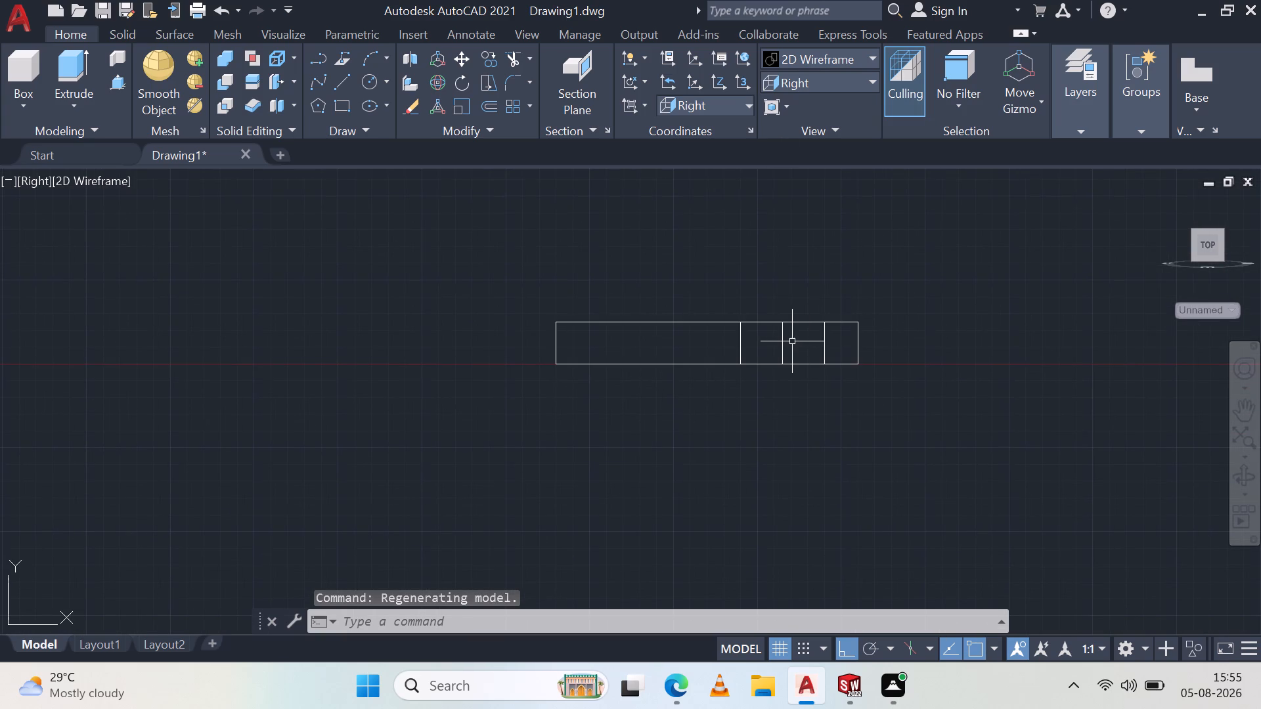
{"action": "key", "text": "Escape"}
Examine the plate, its opening and the inner circle from several orbited angles, finishing at a low side angle.
{"action": "middle_click_drag", "start_coordinate": [745, 298], "coordinate": [765, 376], "text": "shift"}
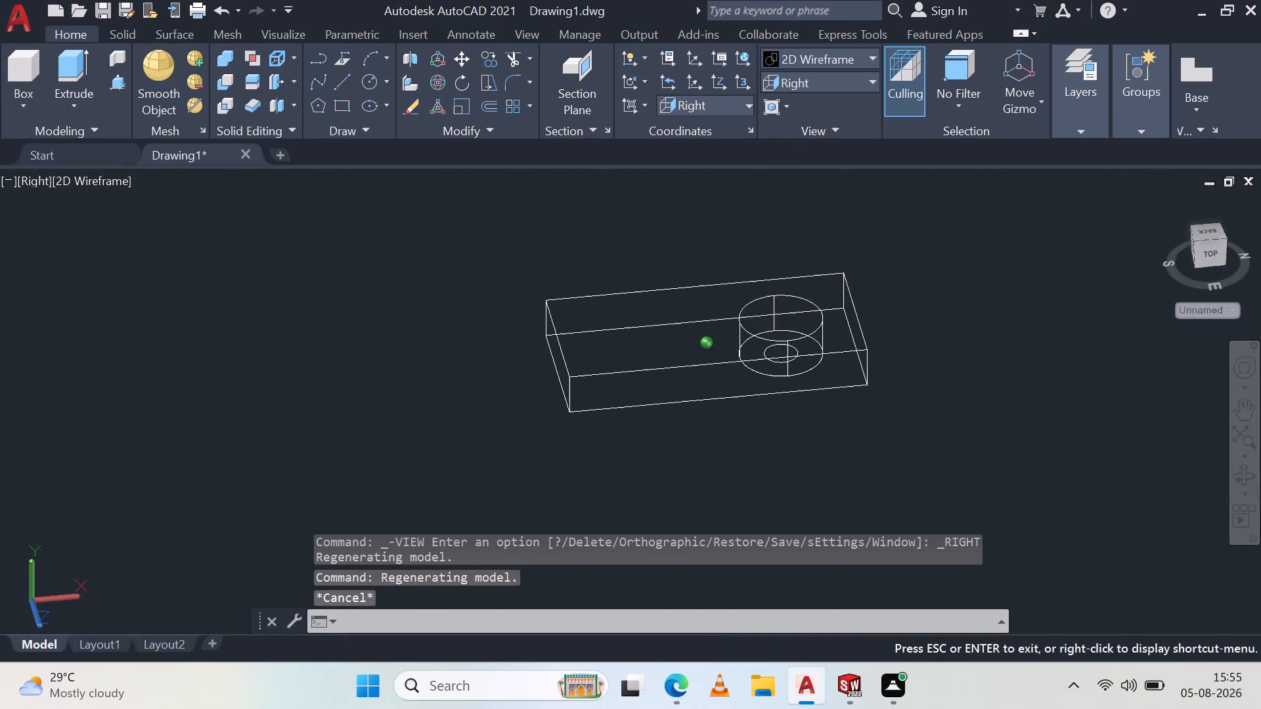
{"action": "middle_click_drag", "start_coordinate": [765, 376], "coordinate": [983, 372], "text": "shift"}
{"action": "scroll", "coordinate": [657, 347], "scroll_direction": "up", "scroll_amount": 1}
{"action": "scroll", "coordinate": [661, 345], "scroll_direction": "down", "scroll_amount": 1}
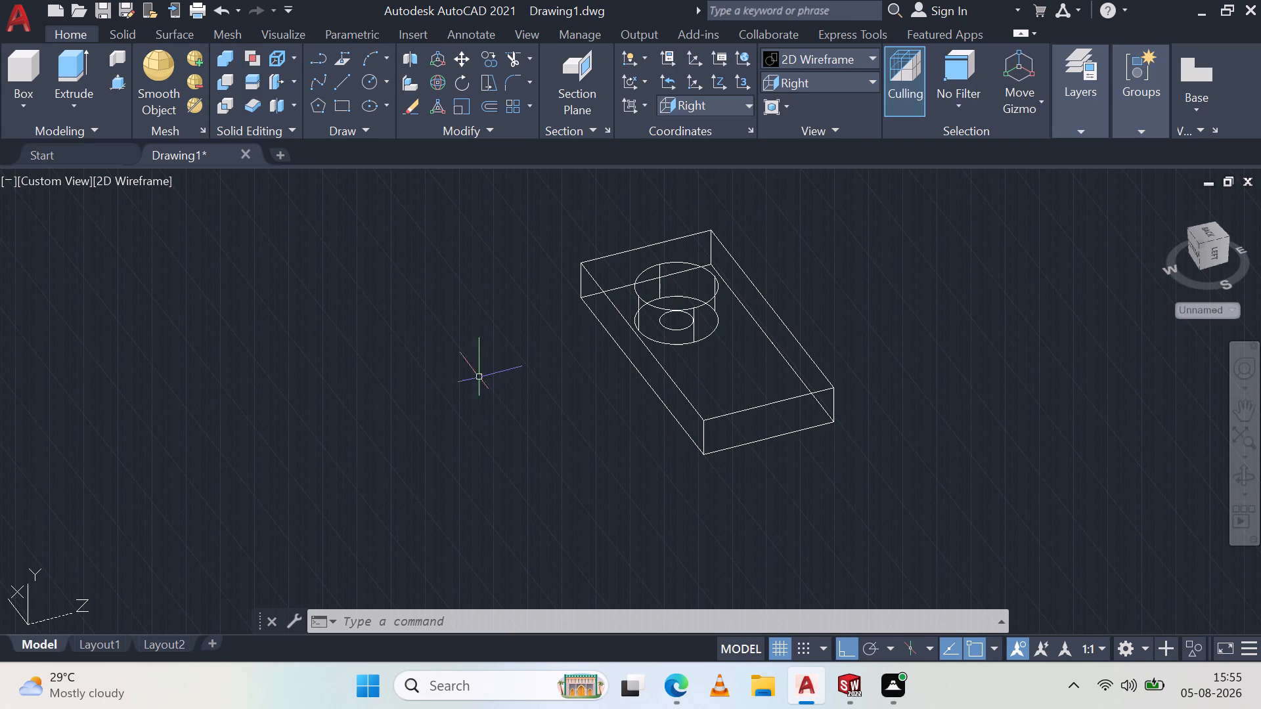
{"action": "middle_click_drag", "start_coordinate": [471, 376], "coordinate": [416, 345]}
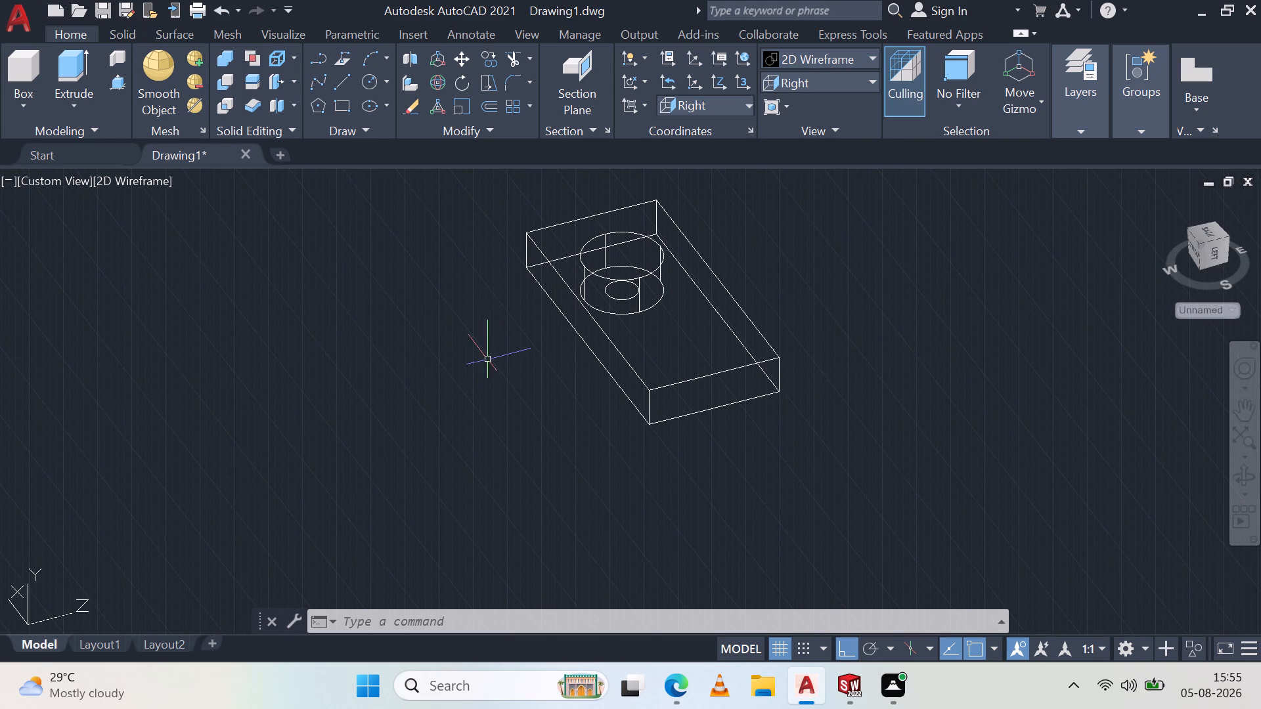
{"action": "middle_click_drag", "start_coordinate": [483, 309], "coordinate": [483, 360]}
{"action": "scroll", "coordinate": [483, 345], "scroll_direction": "down", "scroll_amount": 1}
{"action": "middle_click", "coordinate": [483, 360]}
{"action": "middle_click_drag", "start_coordinate": [438, 337], "coordinate": [574, 365], "text": "shift"}
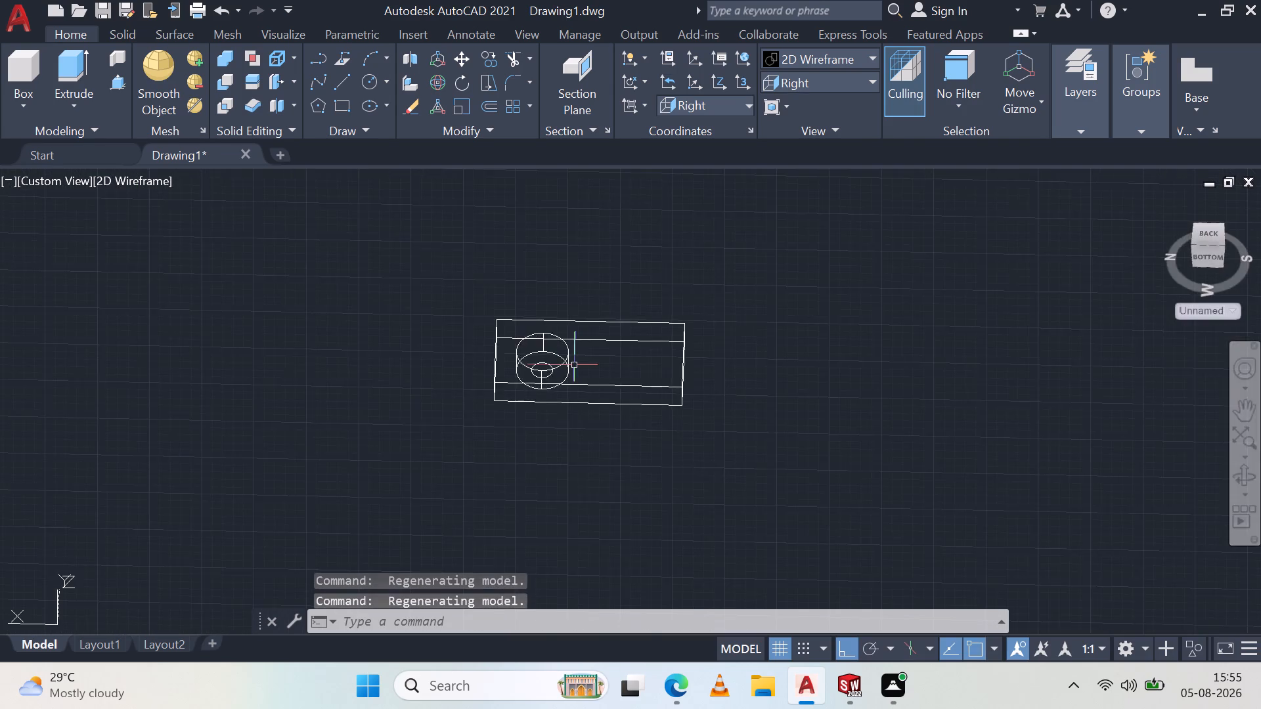
{"action": "scroll", "coordinate": [574, 365], "scroll_direction": "up", "scroll_amount": 2}
{"action": "middle_click_drag", "start_coordinate": [466, 314], "coordinate": [643, 335], "text": "shift"}
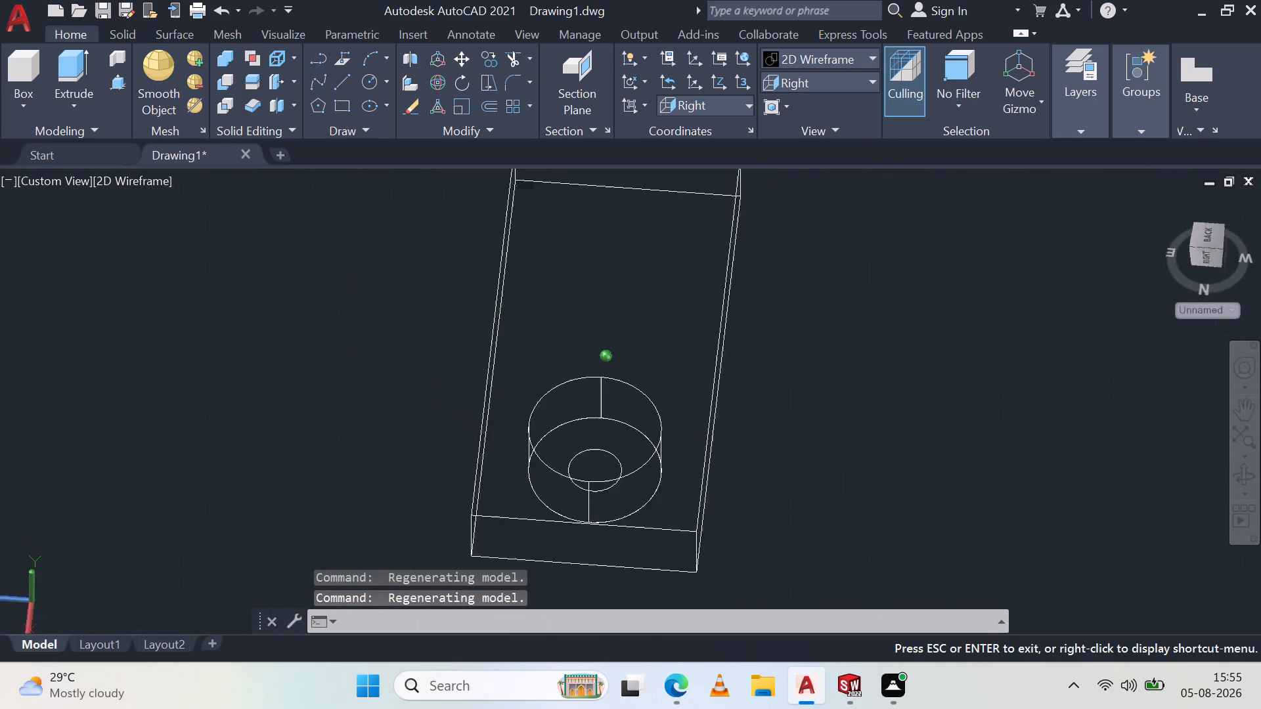
{"action": "middle_click_drag", "start_coordinate": [643, 335], "coordinate": [462, 280], "text": "shift"}
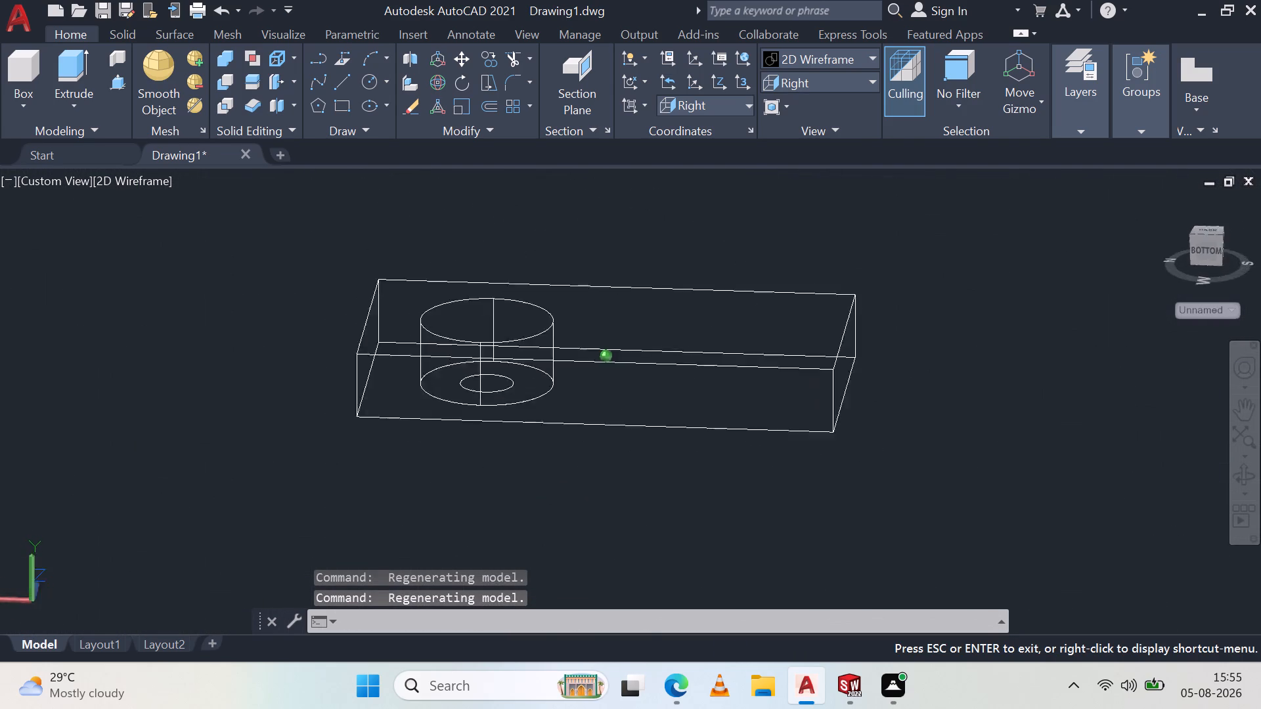
{"action": "middle_click_drag", "start_coordinate": [462, 280], "coordinate": [476, 256], "text": "shift"}
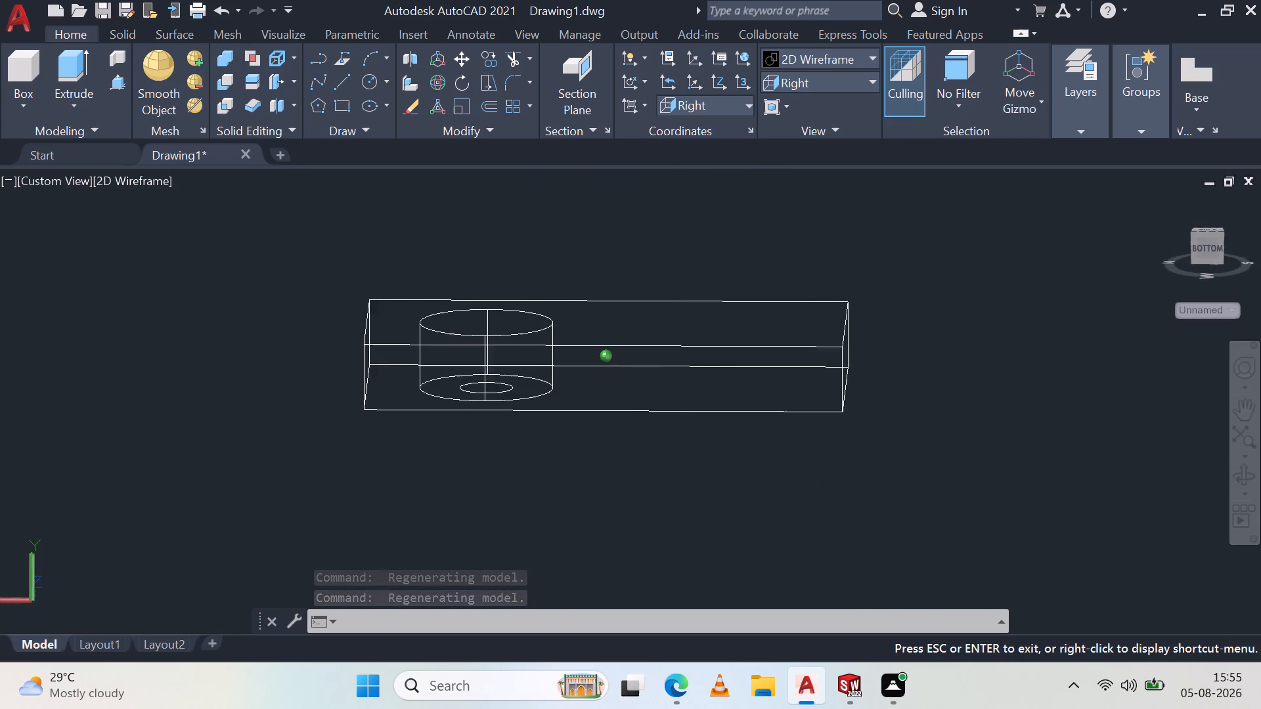
{"action": "middle_click_drag", "start_coordinate": [476, 256], "coordinate": [481, 259], "text": "shift"}
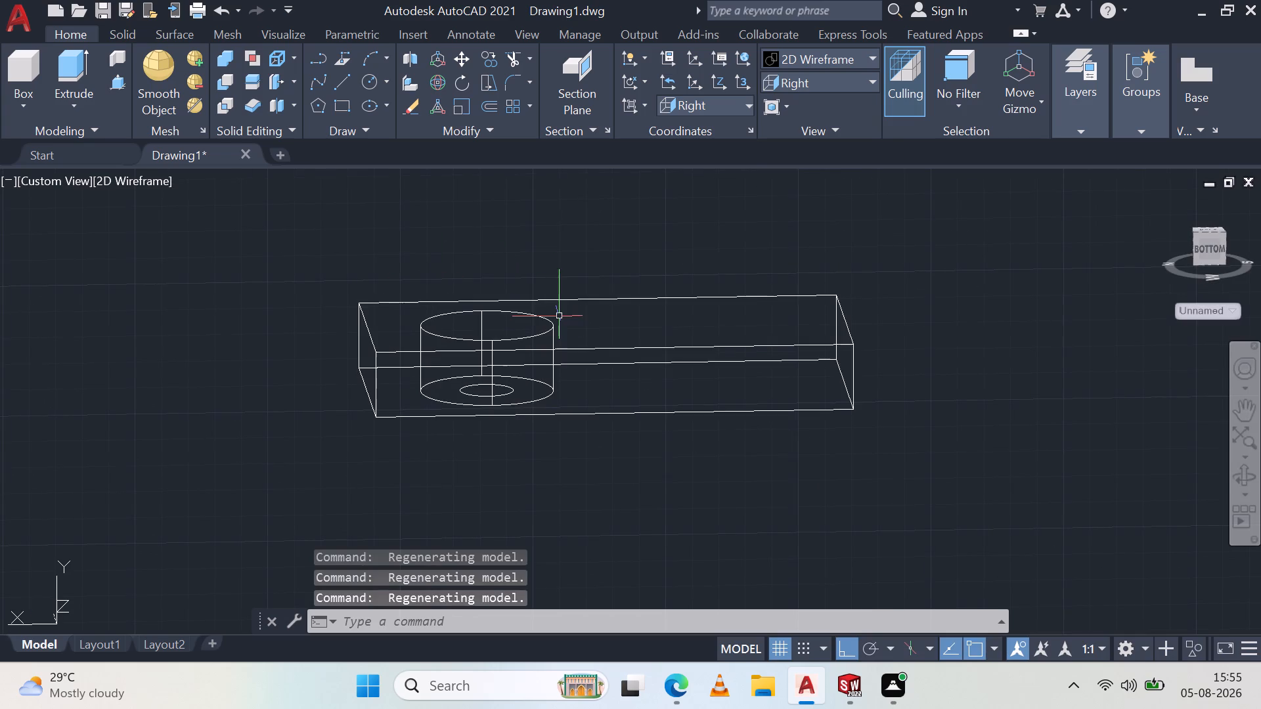
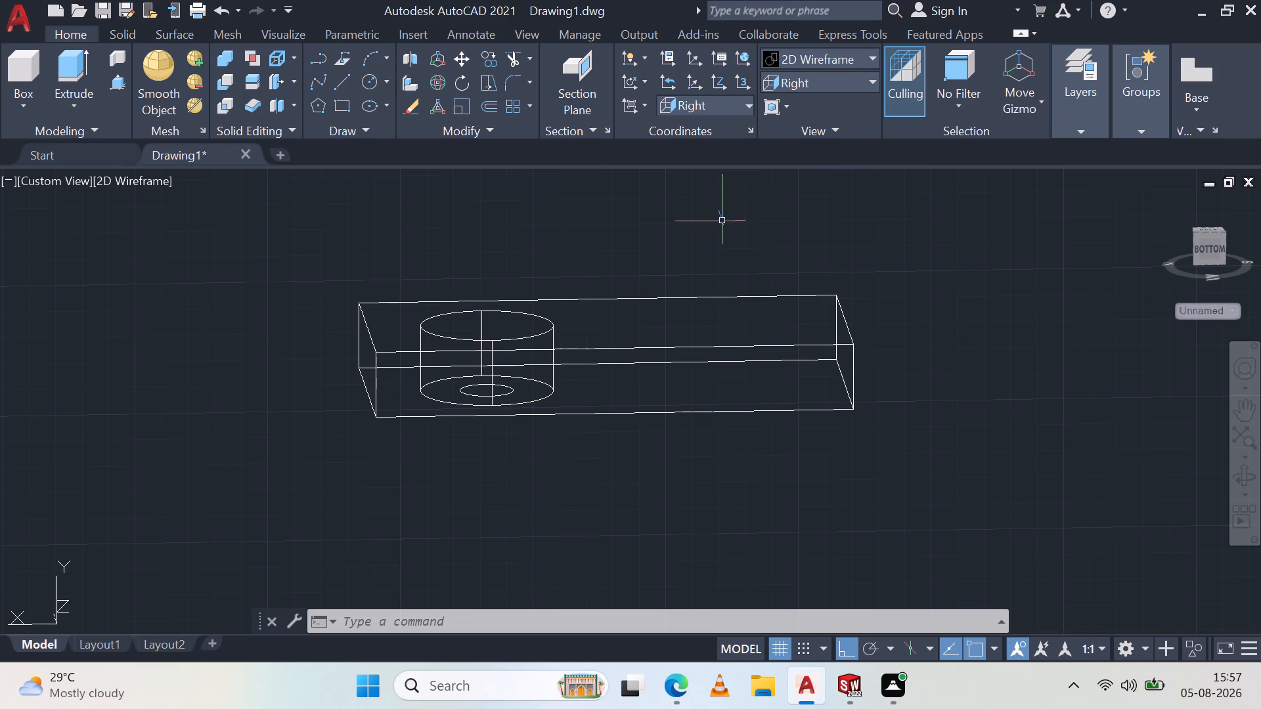
Examine the wireframe plate with its round opening and inner circle from several orbited angles.
{"action": "middle_click_drag", "start_coordinate": [567, 330], "coordinate": [688, 314]}
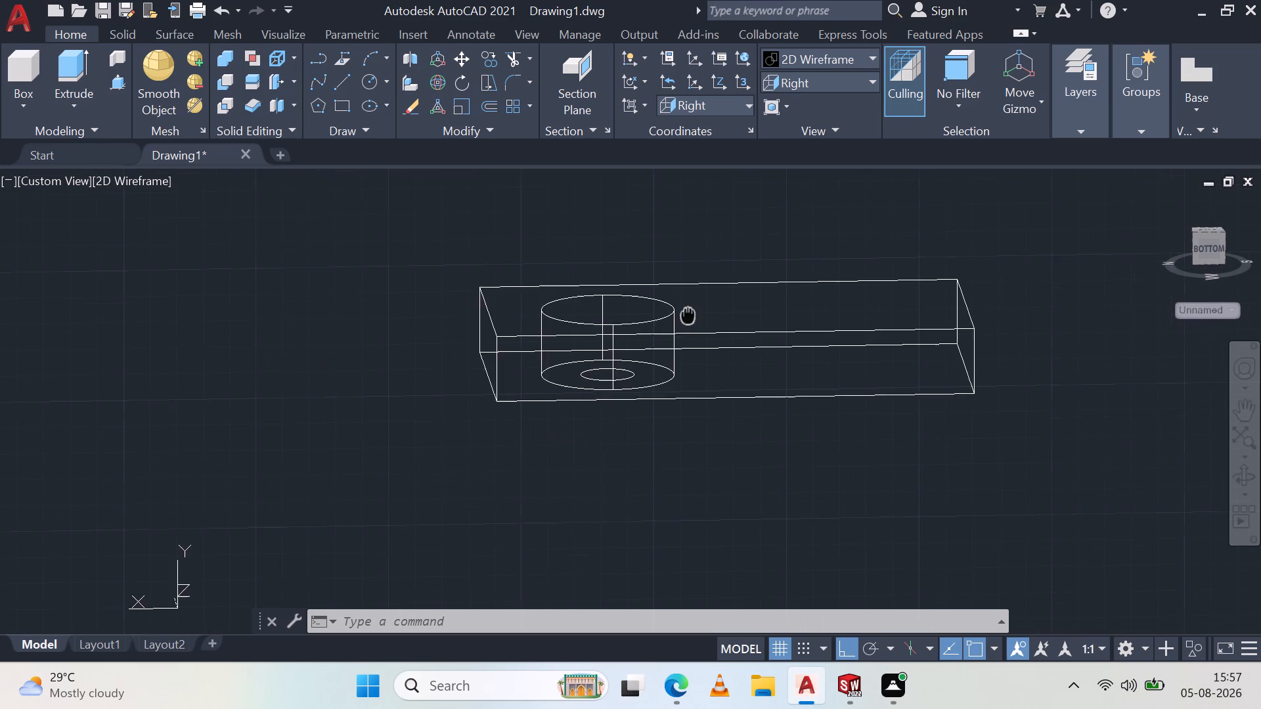
{"action": "middle_click_drag", "start_coordinate": [688, 314], "coordinate": [675, 327]}
{"action": "scroll", "coordinate": [688, 314], "scroll_direction": "down", "scroll_amount": 1}
{"action": "scroll", "coordinate": [699, 339], "scroll_direction": "up", "scroll_amount": 2}
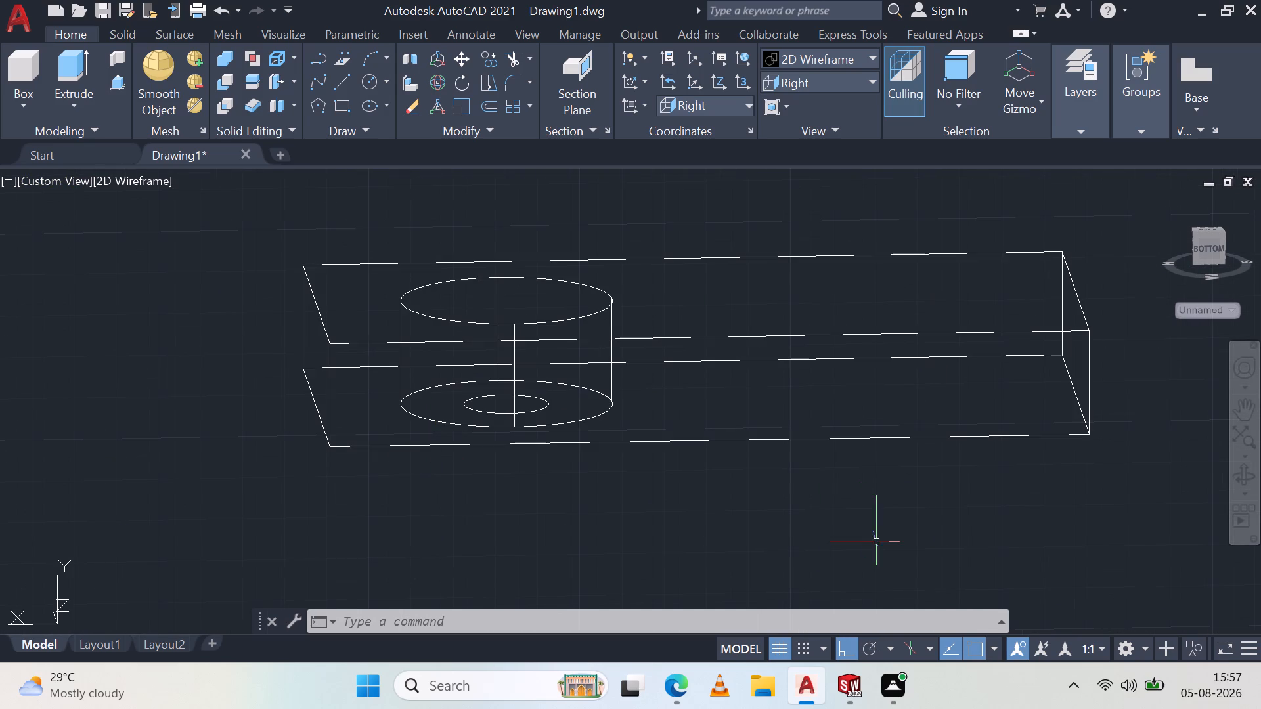
{"action": "middle_click_drag", "start_coordinate": [634, 392], "coordinate": [712, 414], "text": "shift"}
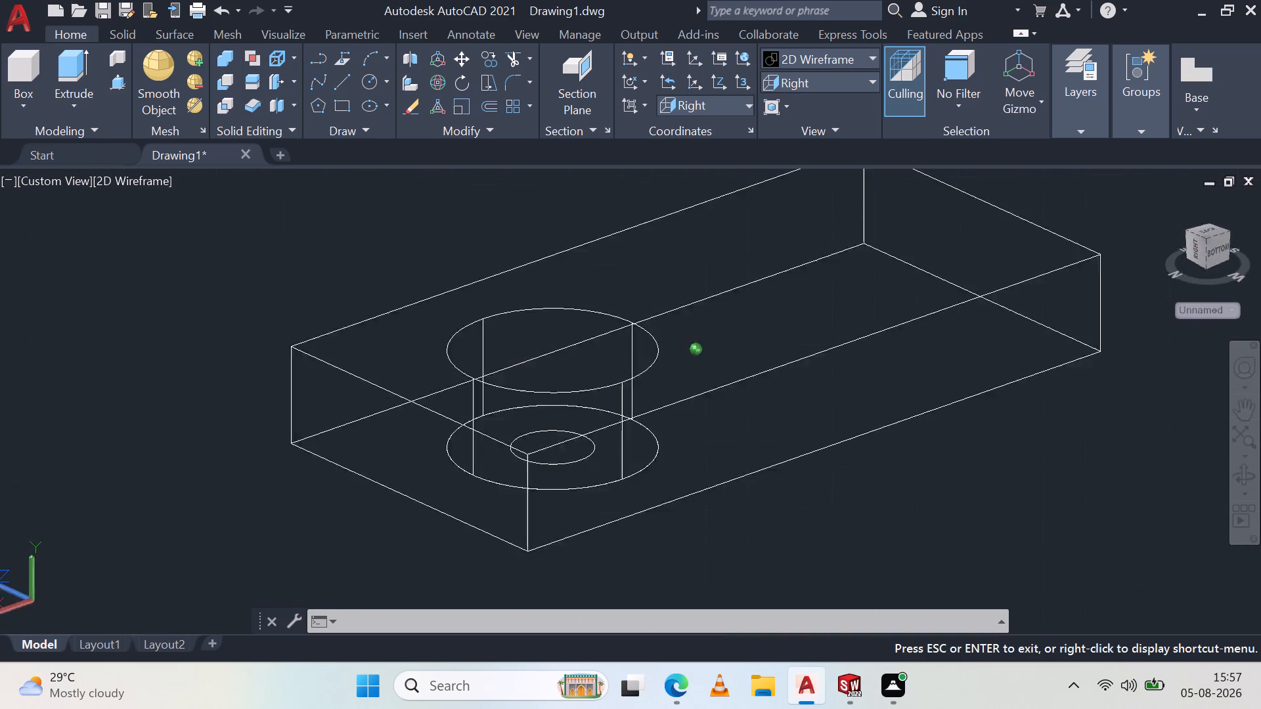
{"action": "middle_click_drag", "start_coordinate": [712, 414], "coordinate": [653, 291], "text": "shift"}
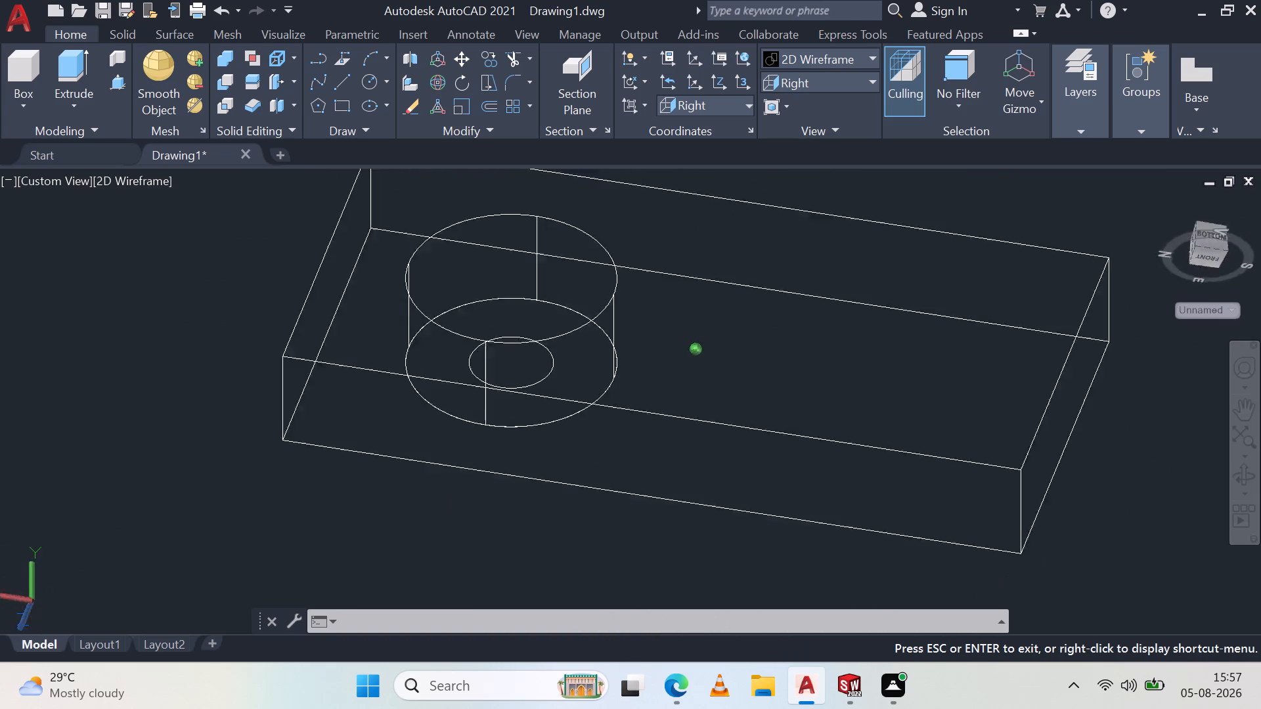
{"action": "middle_click_drag", "start_coordinate": [653, 291], "coordinate": [633, 442], "text": "shift"}
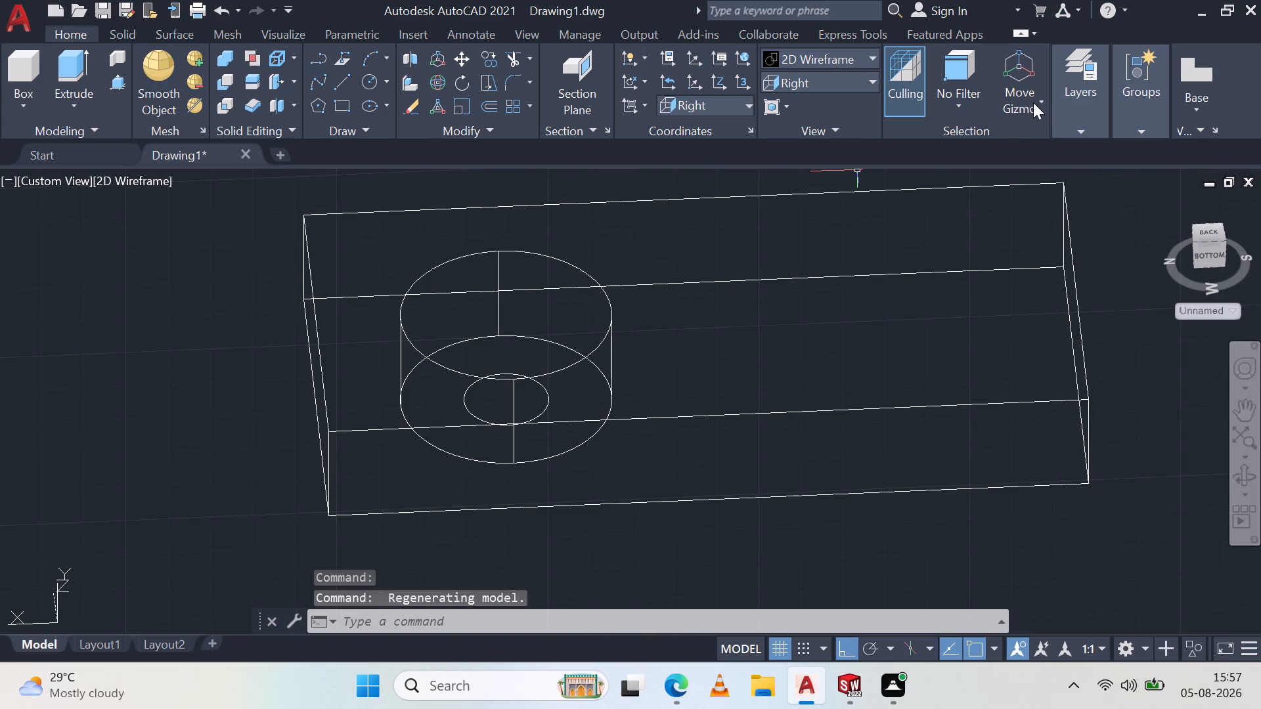
Try the Shades of Gray visual style on the model, settling on Shaded with edges.
{"action": "left_click", "coordinate": [842, 81]}
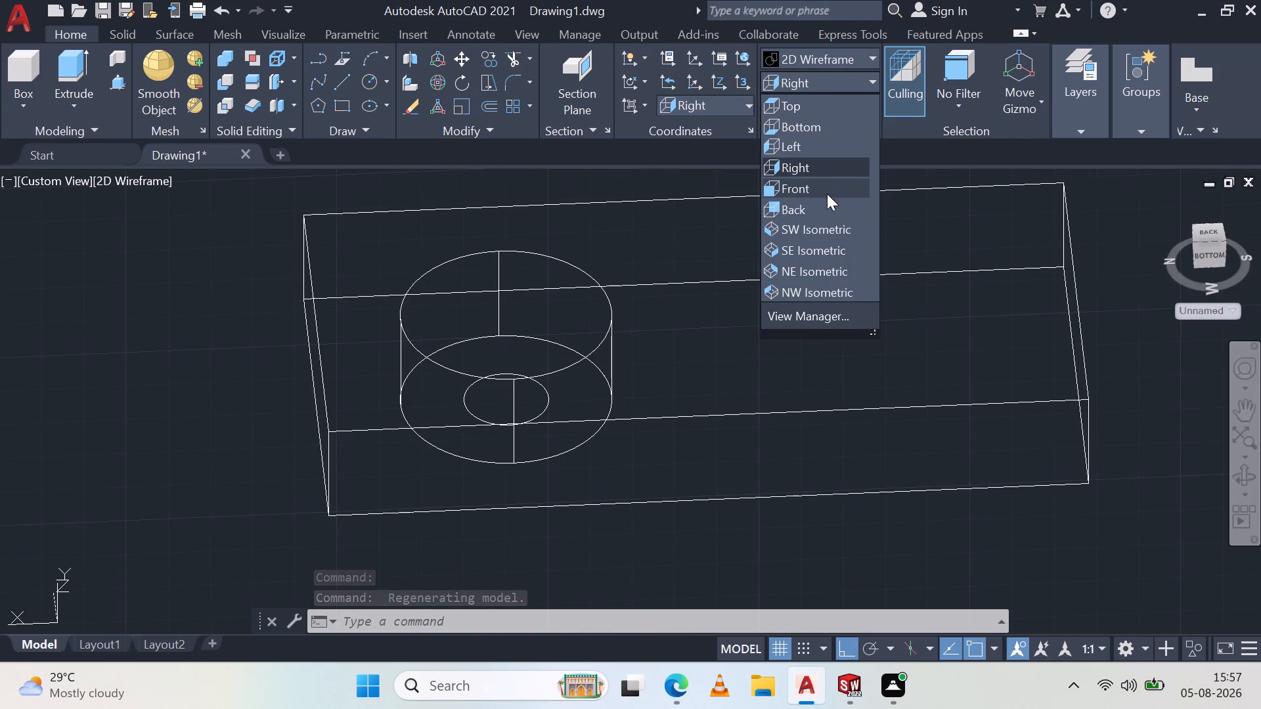
{"action": "left_click", "coordinate": [828, 54]}
{"action": "left_click", "coordinate": [969, 179]}
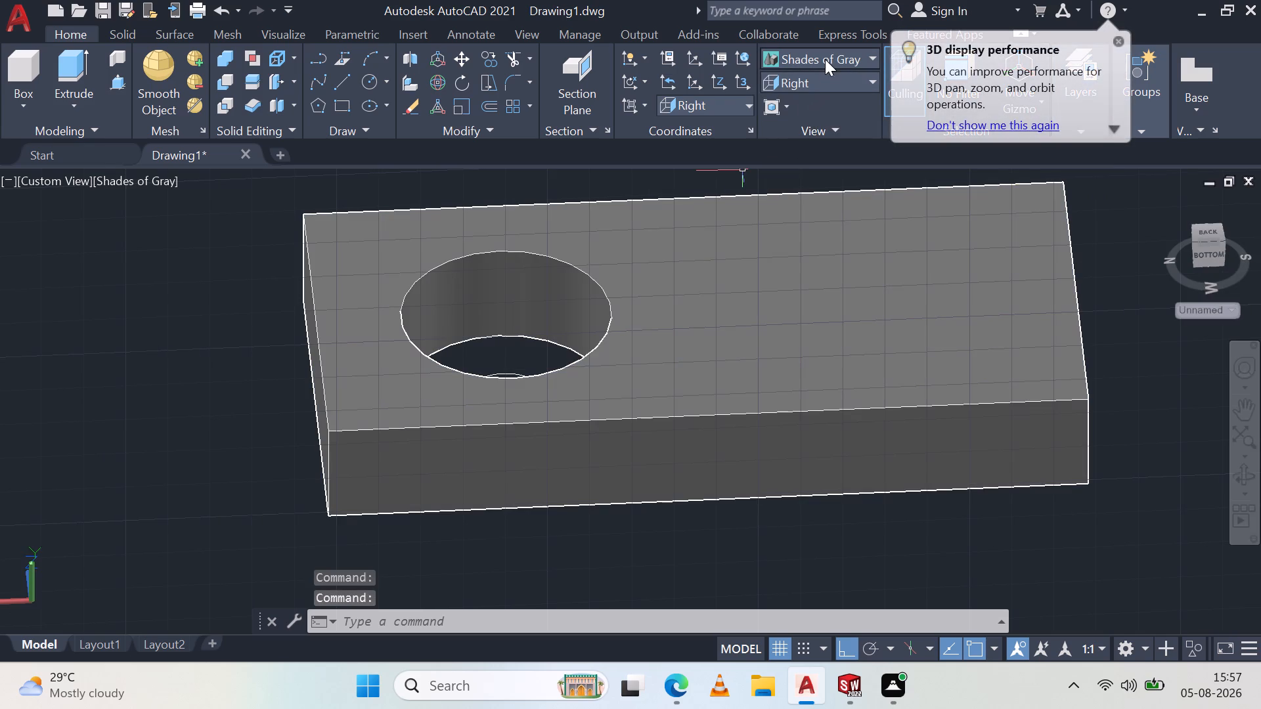
{"action": "left_click", "coordinate": [825, 59]}
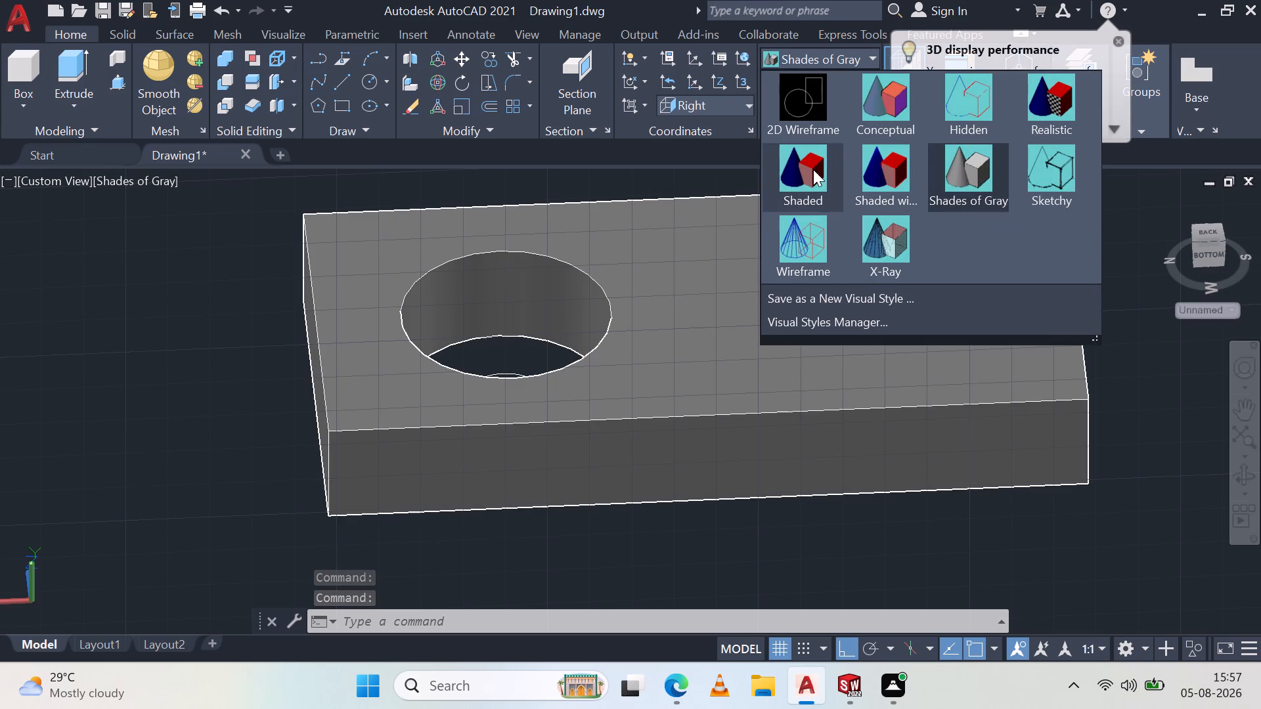
{"action": "left_click", "coordinate": [906, 187]}
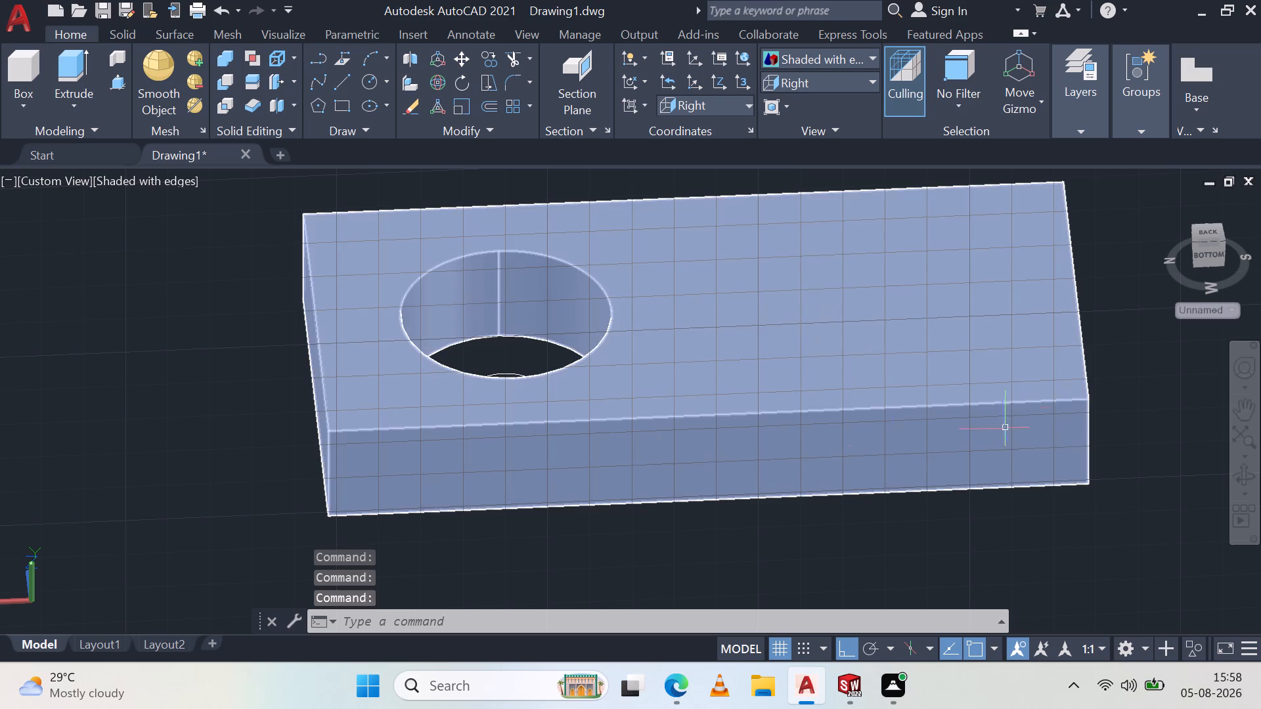
{"action": "left_click", "coordinate": [186, 440]}
{"action": "key", "text": "Escape"}
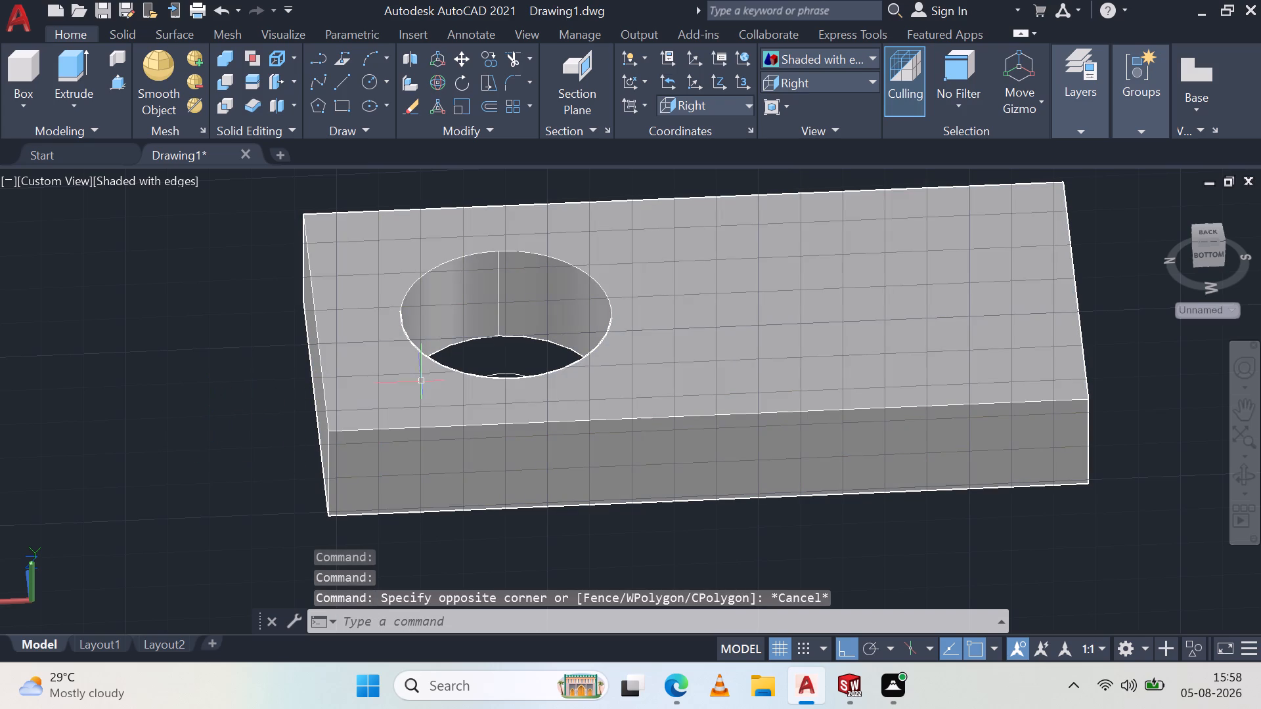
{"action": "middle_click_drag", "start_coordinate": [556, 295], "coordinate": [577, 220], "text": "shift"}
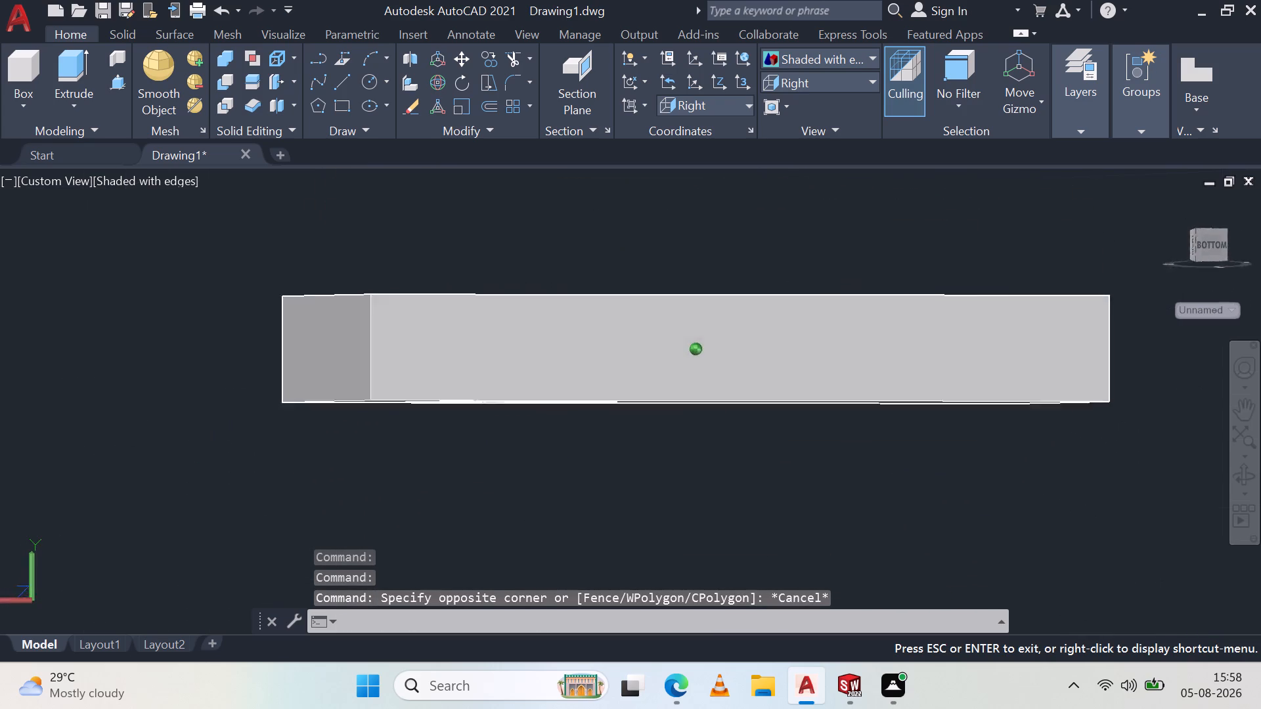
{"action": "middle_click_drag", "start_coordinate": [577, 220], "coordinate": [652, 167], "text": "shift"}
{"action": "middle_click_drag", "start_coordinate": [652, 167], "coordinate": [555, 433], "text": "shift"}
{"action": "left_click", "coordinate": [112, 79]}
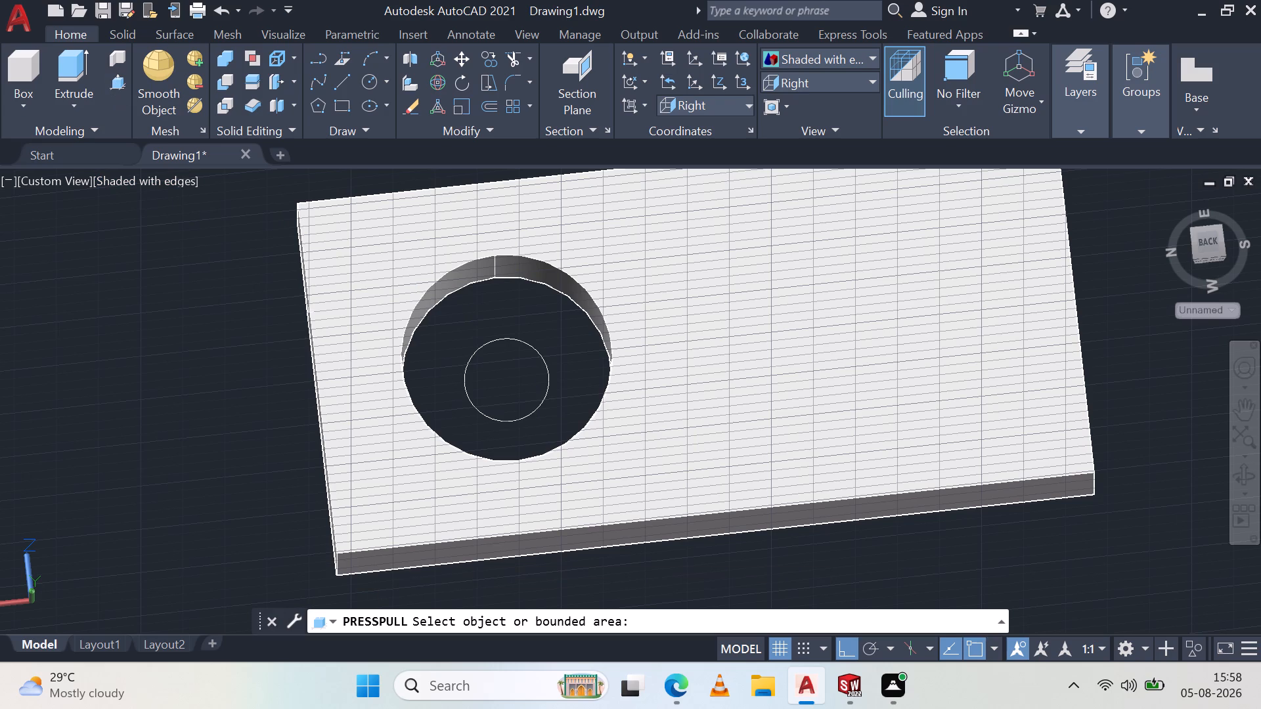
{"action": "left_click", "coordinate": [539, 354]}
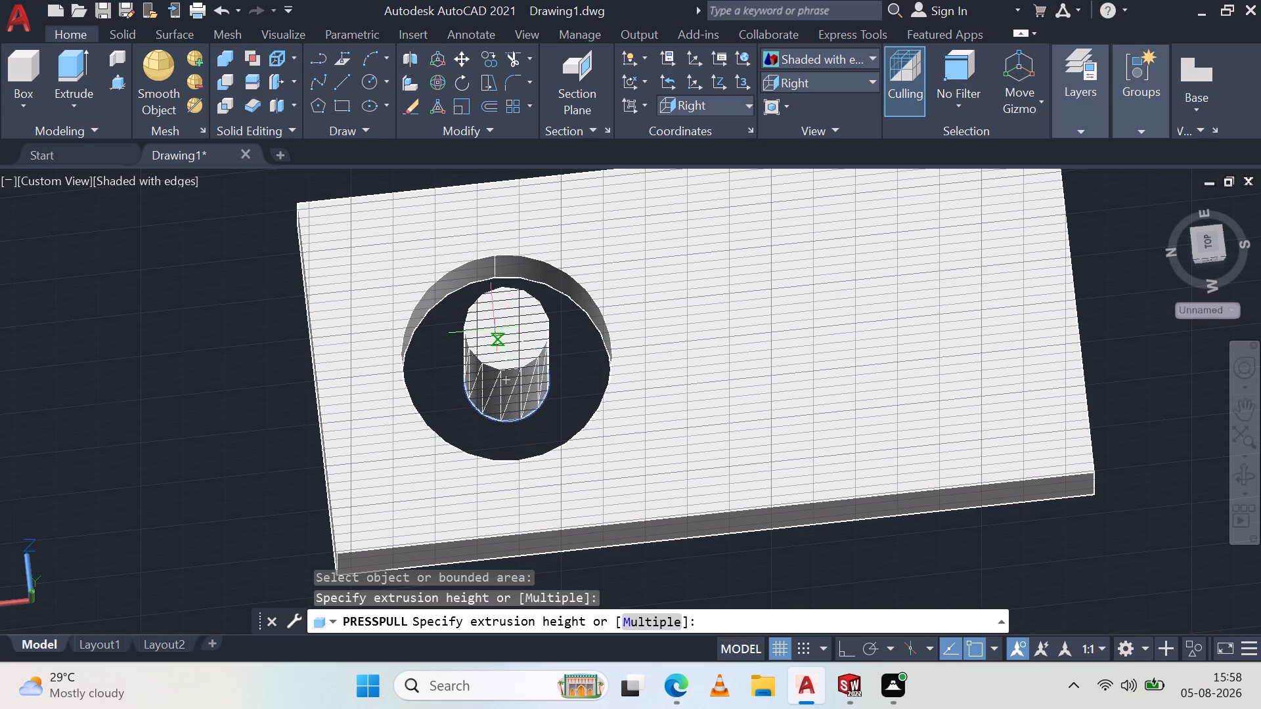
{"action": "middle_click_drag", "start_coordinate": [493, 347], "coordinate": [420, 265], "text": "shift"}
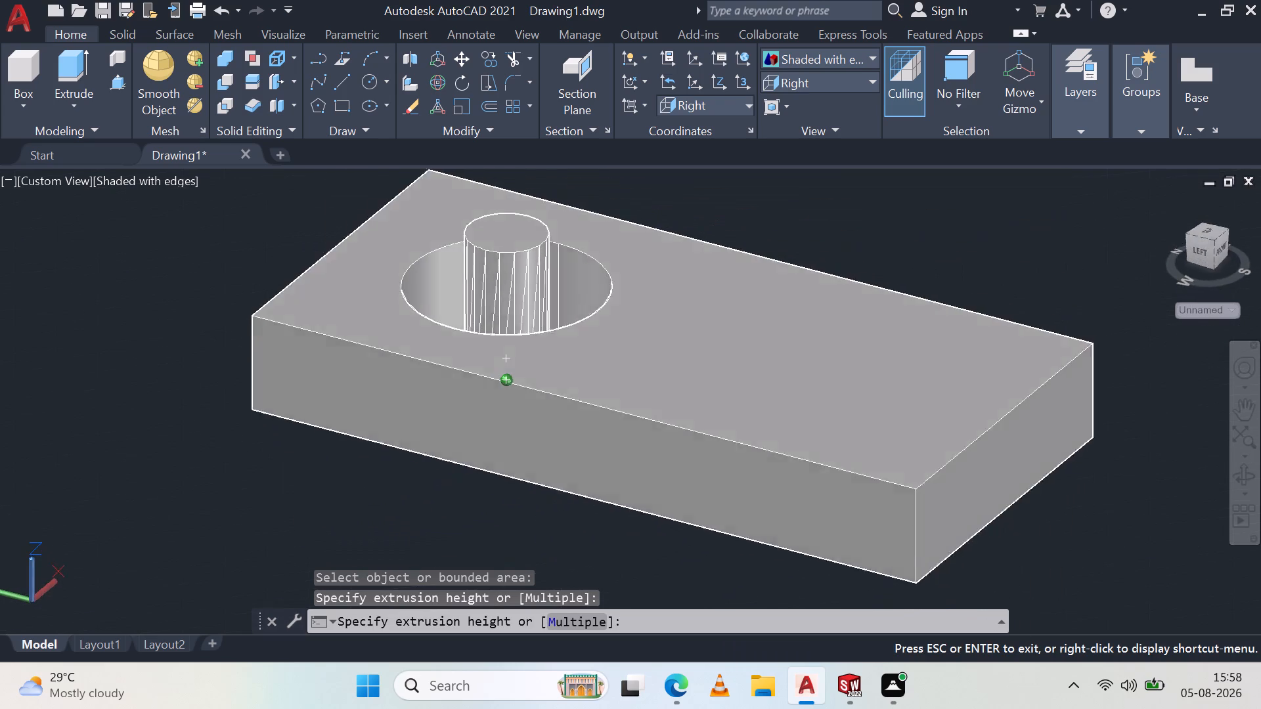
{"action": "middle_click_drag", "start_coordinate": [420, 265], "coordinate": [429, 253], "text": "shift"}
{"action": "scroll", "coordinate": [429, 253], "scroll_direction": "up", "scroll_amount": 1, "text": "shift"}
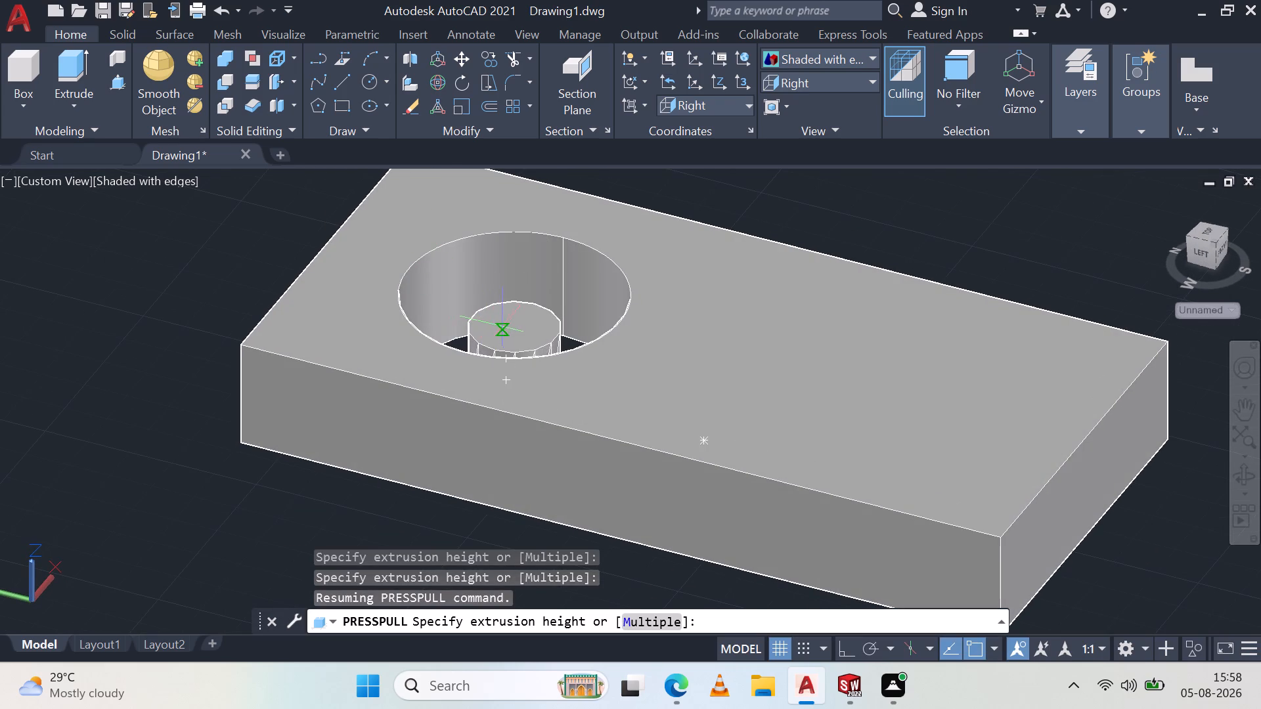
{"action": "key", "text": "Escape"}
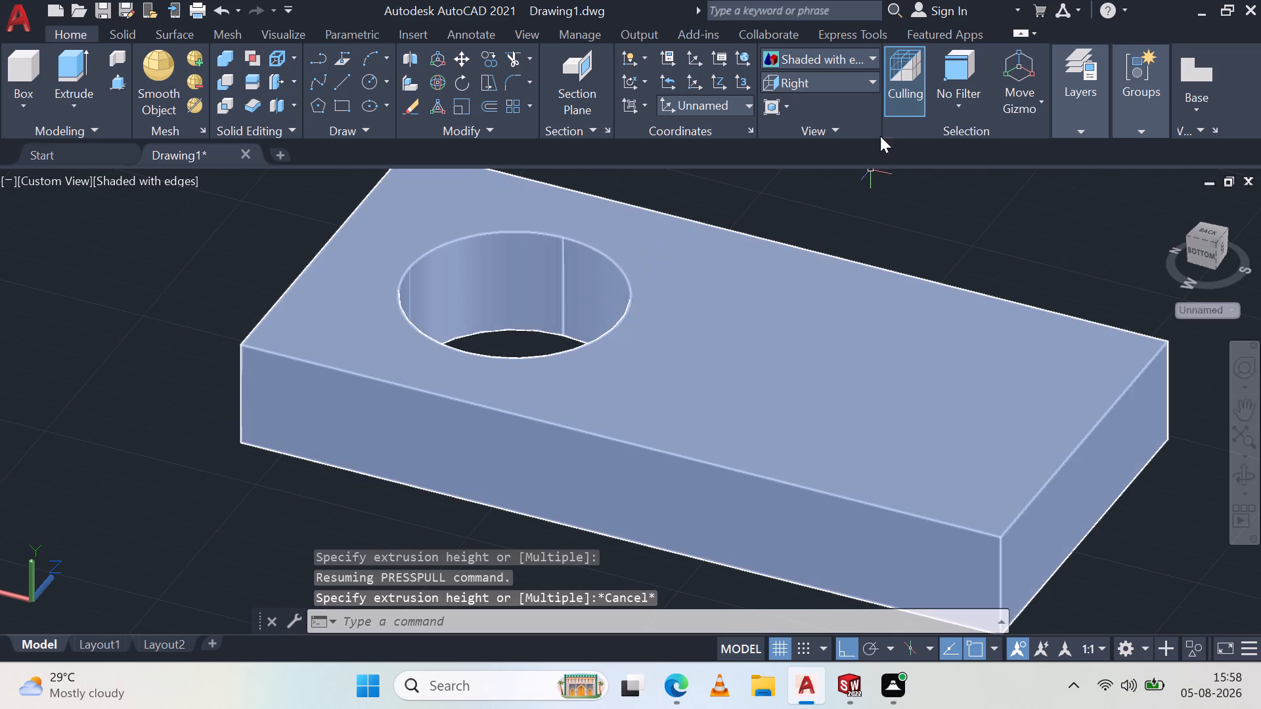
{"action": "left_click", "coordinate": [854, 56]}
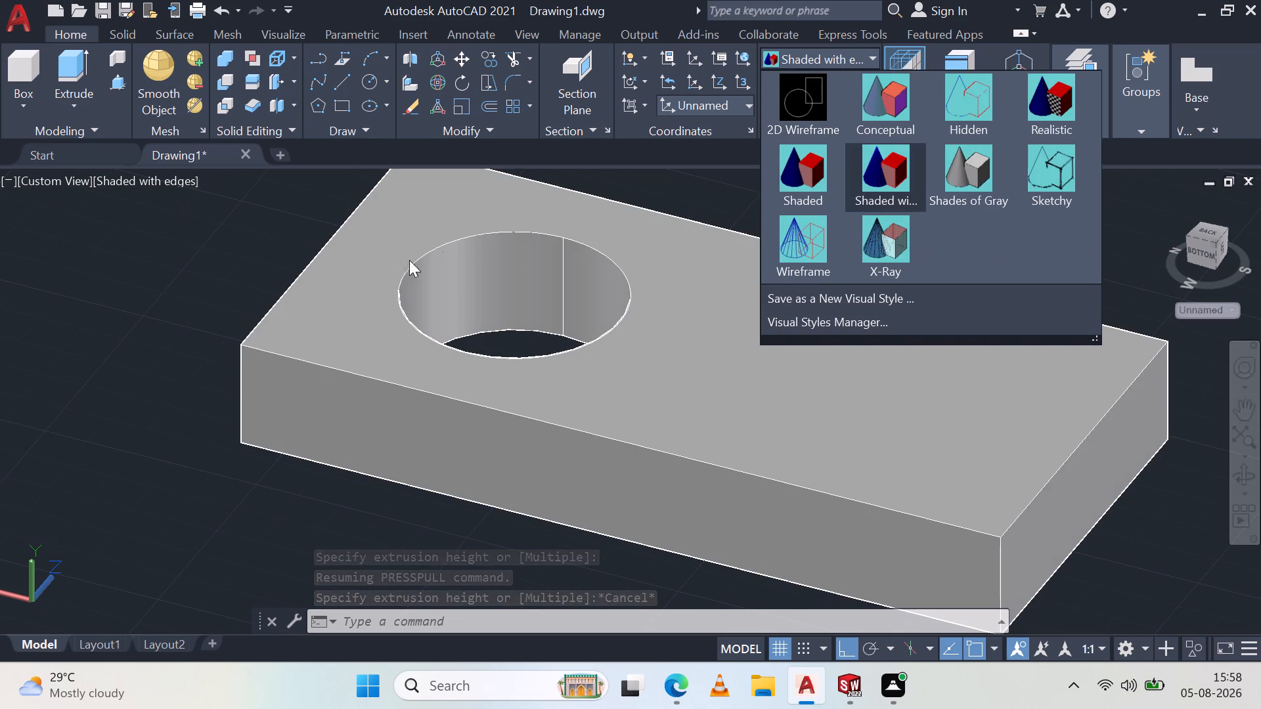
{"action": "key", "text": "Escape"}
Delete the plate solid that has the round opening.
{"action": "left_click", "coordinate": [334, 380]}
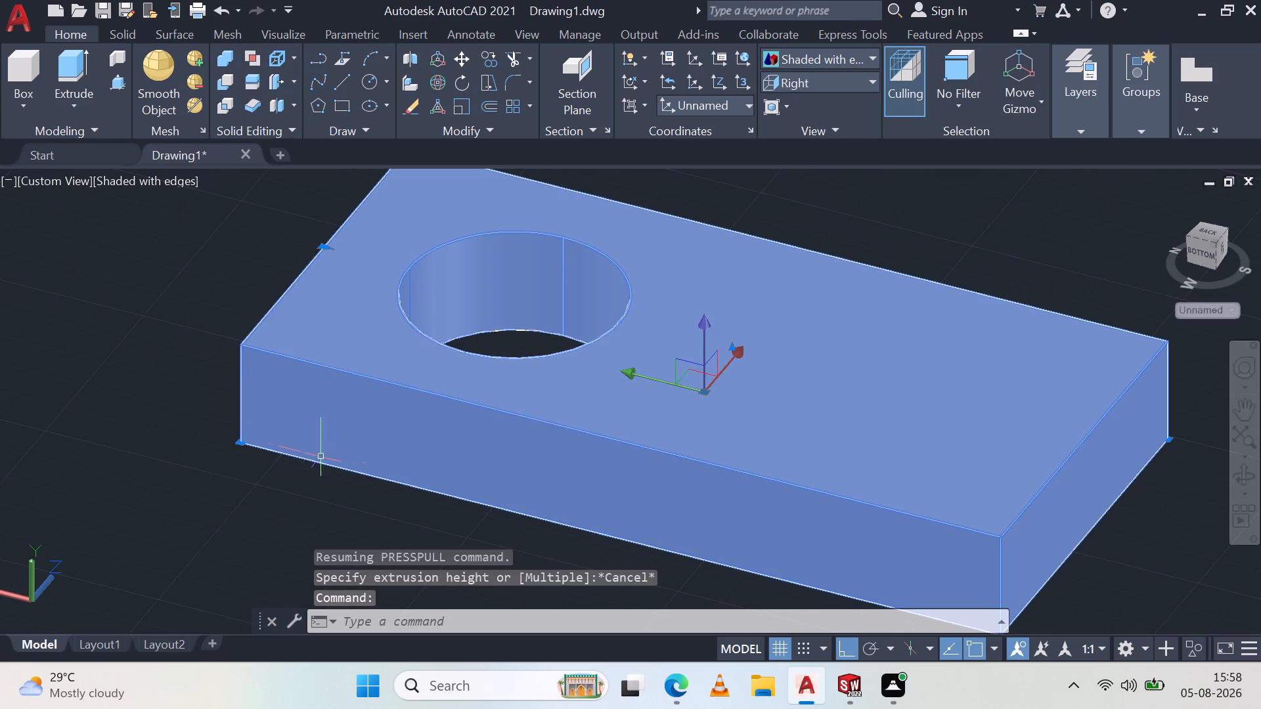
{"action": "key", "text": "Delete"}
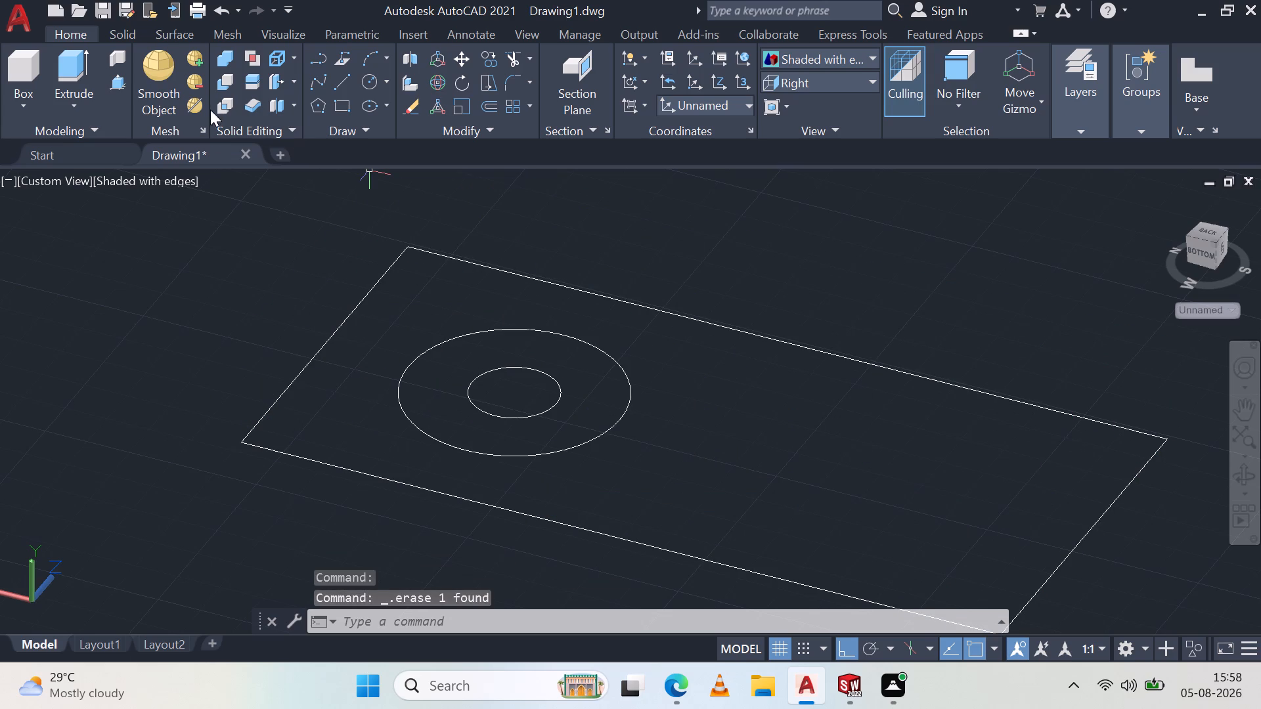
Presspull the inner circle, outer circle and rectangle together with the Multiple option to a height of 25.
{"action": "left_click", "coordinate": [112, 83]}
{"action": "left_click", "coordinate": [556, 383]}
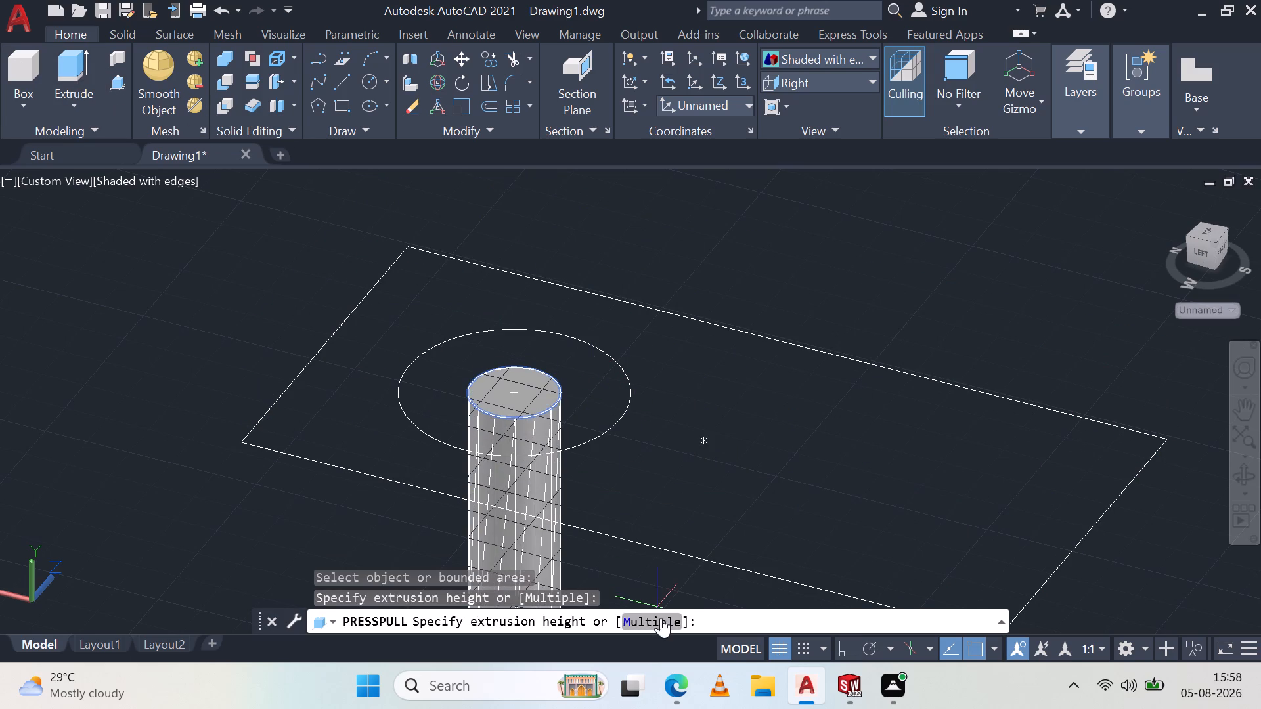
{"action": "left_click", "coordinate": [661, 618]}
{"action": "left_click", "coordinate": [608, 431]}
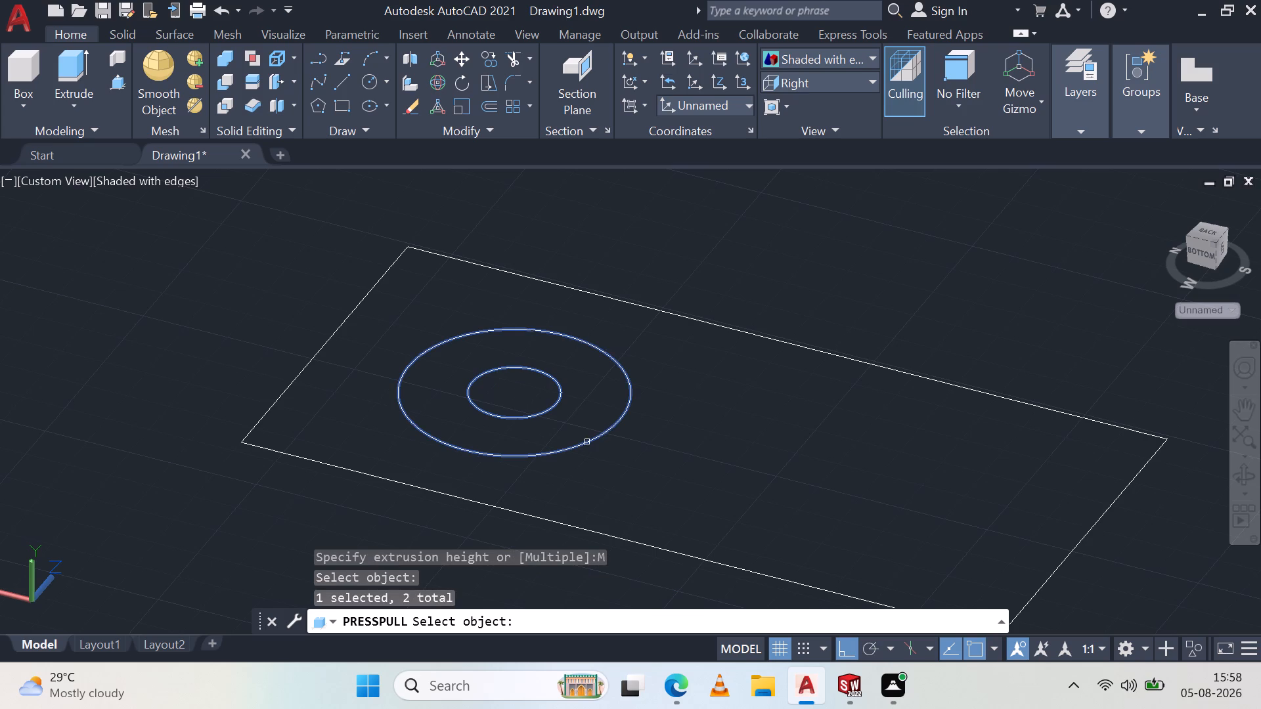
{"action": "left_click", "coordinate": [435, 492]}
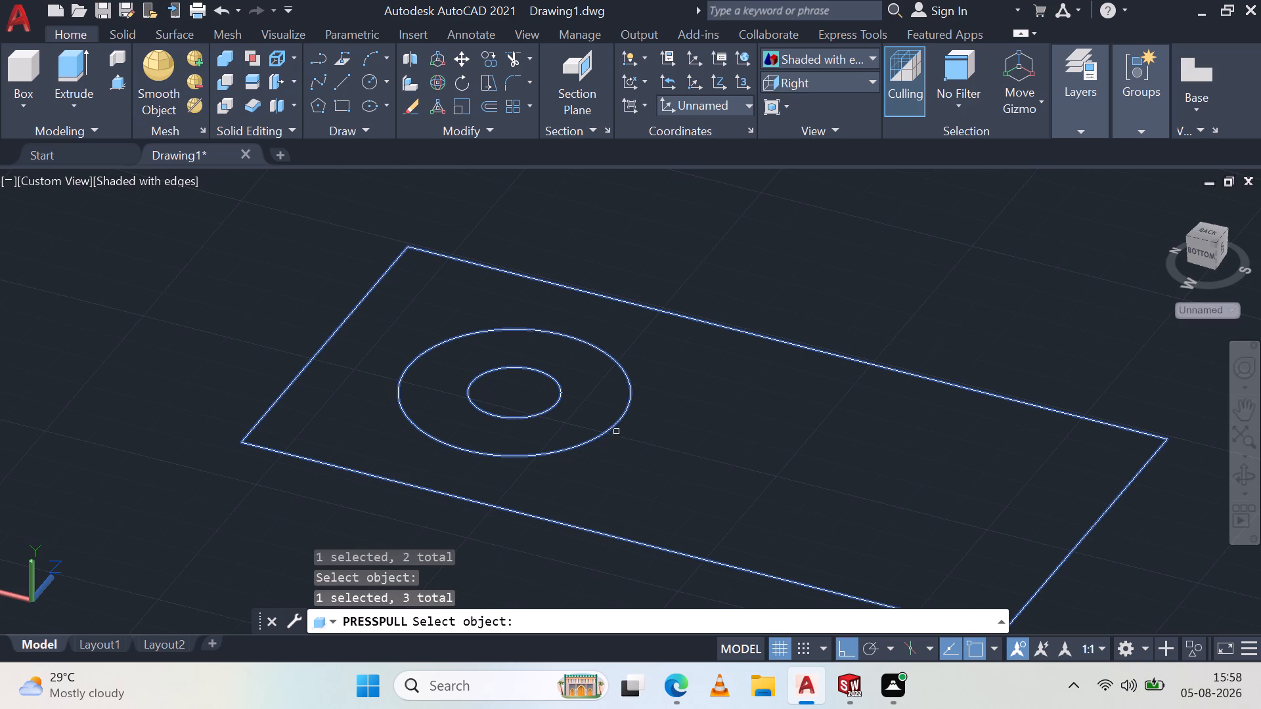
{"action": "key", "text": "space"}
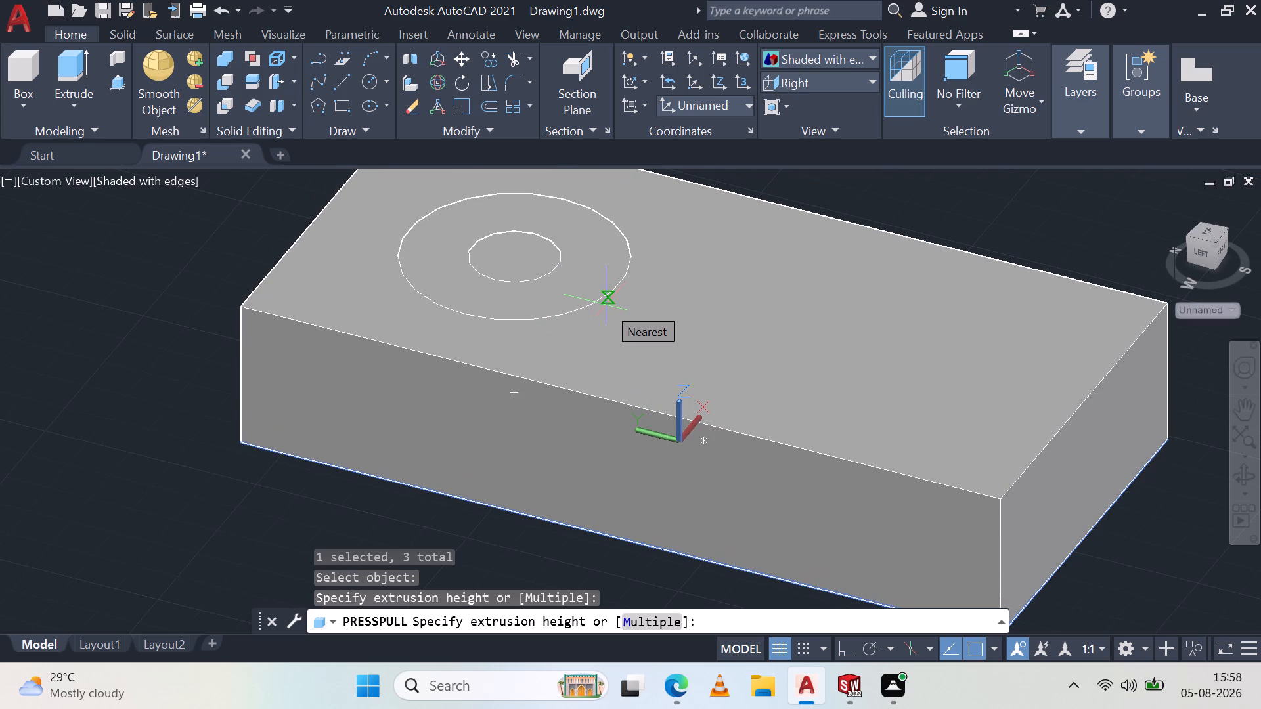
{"action": "type", "text": "25"}
{"action": "key", "text": "Return"}
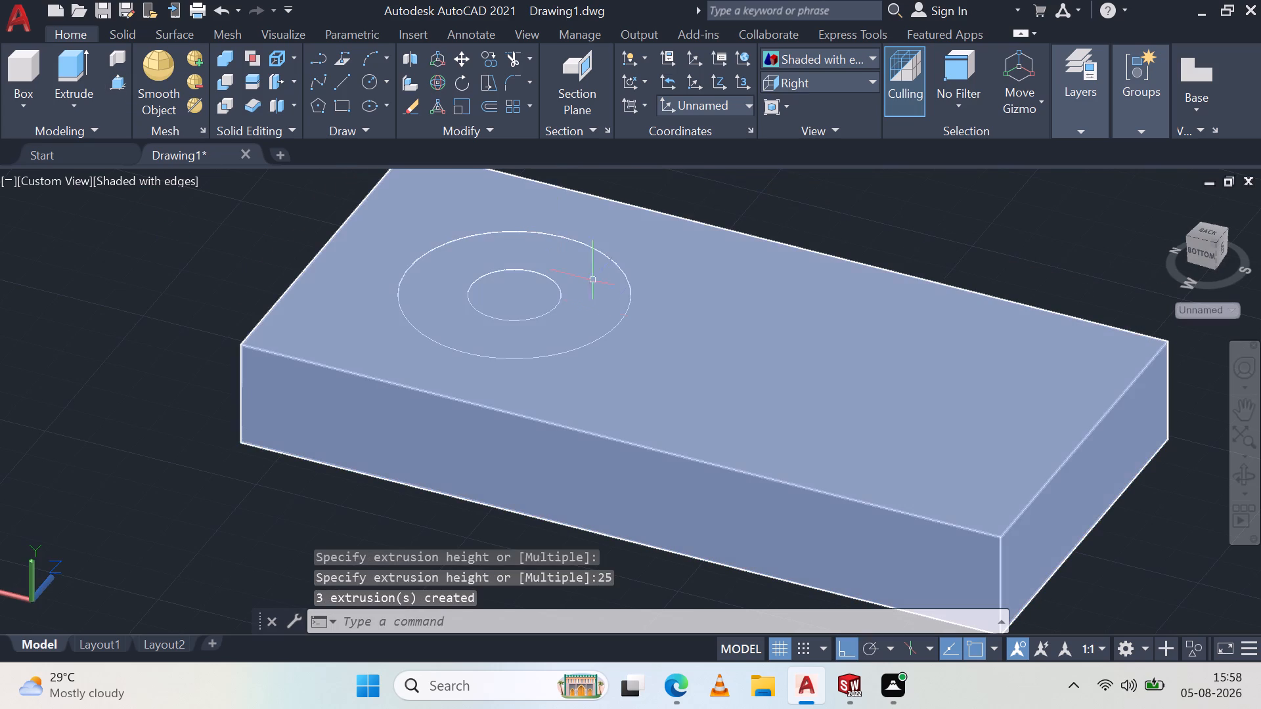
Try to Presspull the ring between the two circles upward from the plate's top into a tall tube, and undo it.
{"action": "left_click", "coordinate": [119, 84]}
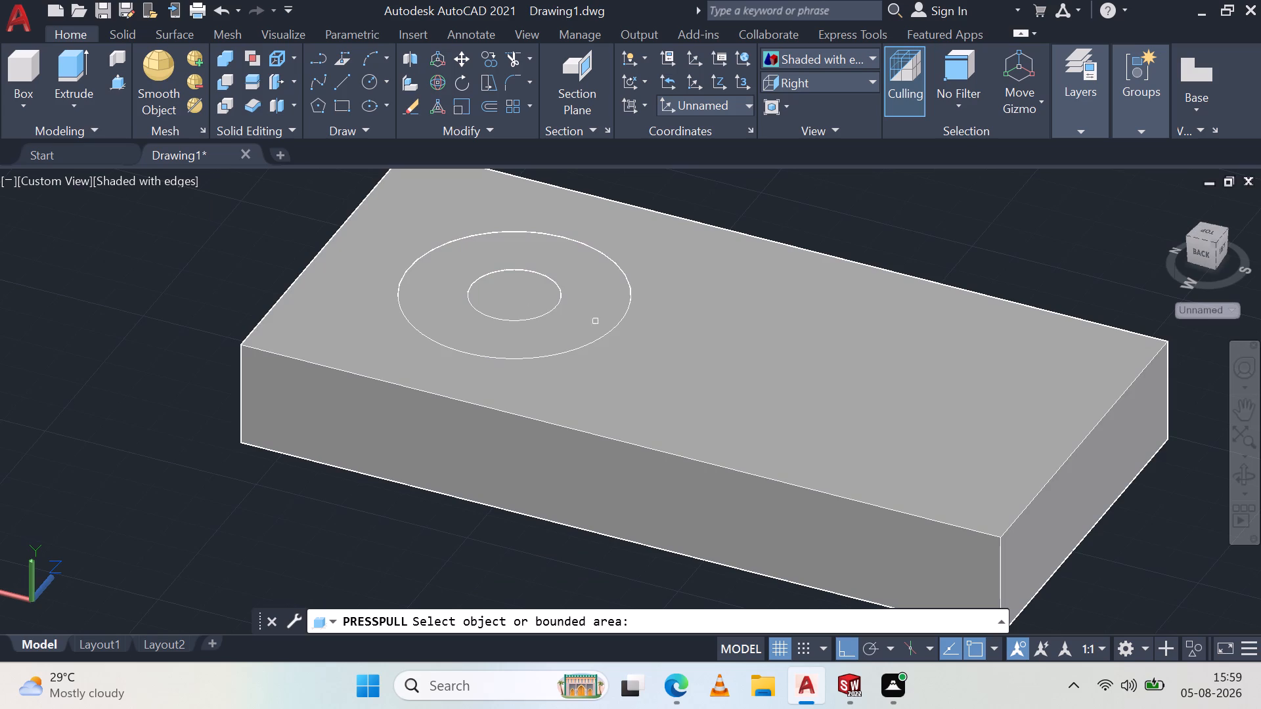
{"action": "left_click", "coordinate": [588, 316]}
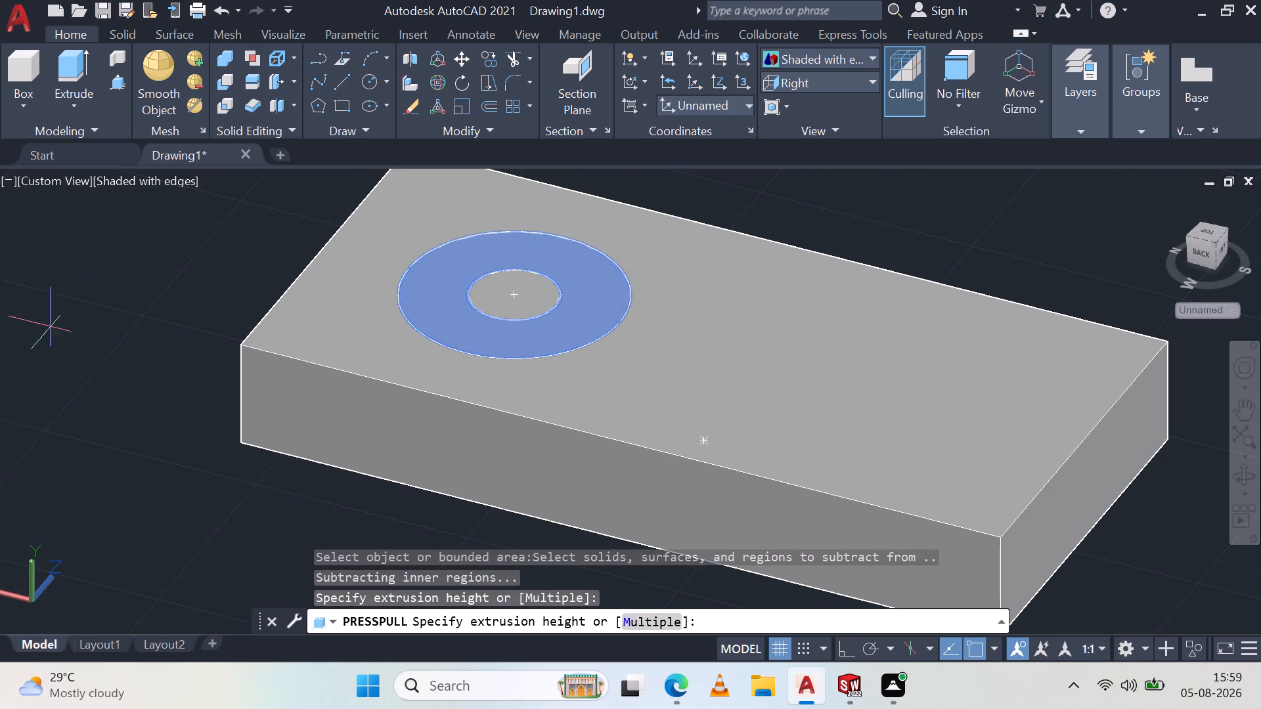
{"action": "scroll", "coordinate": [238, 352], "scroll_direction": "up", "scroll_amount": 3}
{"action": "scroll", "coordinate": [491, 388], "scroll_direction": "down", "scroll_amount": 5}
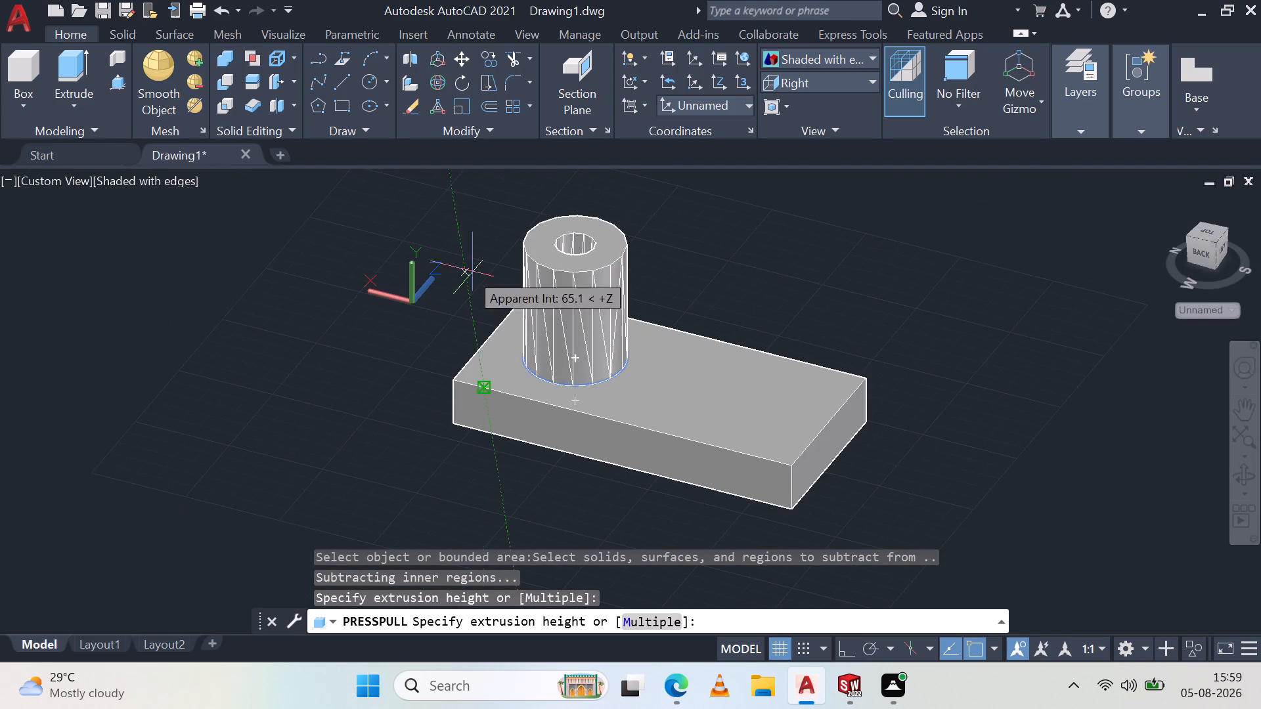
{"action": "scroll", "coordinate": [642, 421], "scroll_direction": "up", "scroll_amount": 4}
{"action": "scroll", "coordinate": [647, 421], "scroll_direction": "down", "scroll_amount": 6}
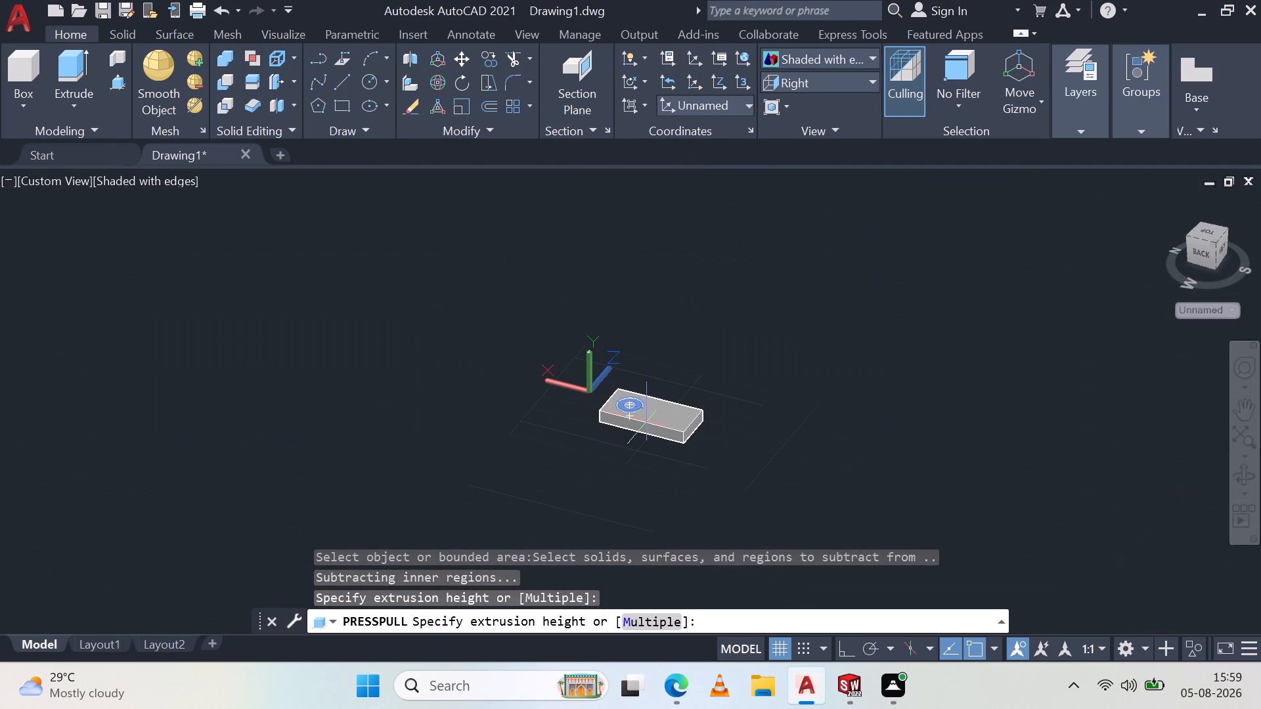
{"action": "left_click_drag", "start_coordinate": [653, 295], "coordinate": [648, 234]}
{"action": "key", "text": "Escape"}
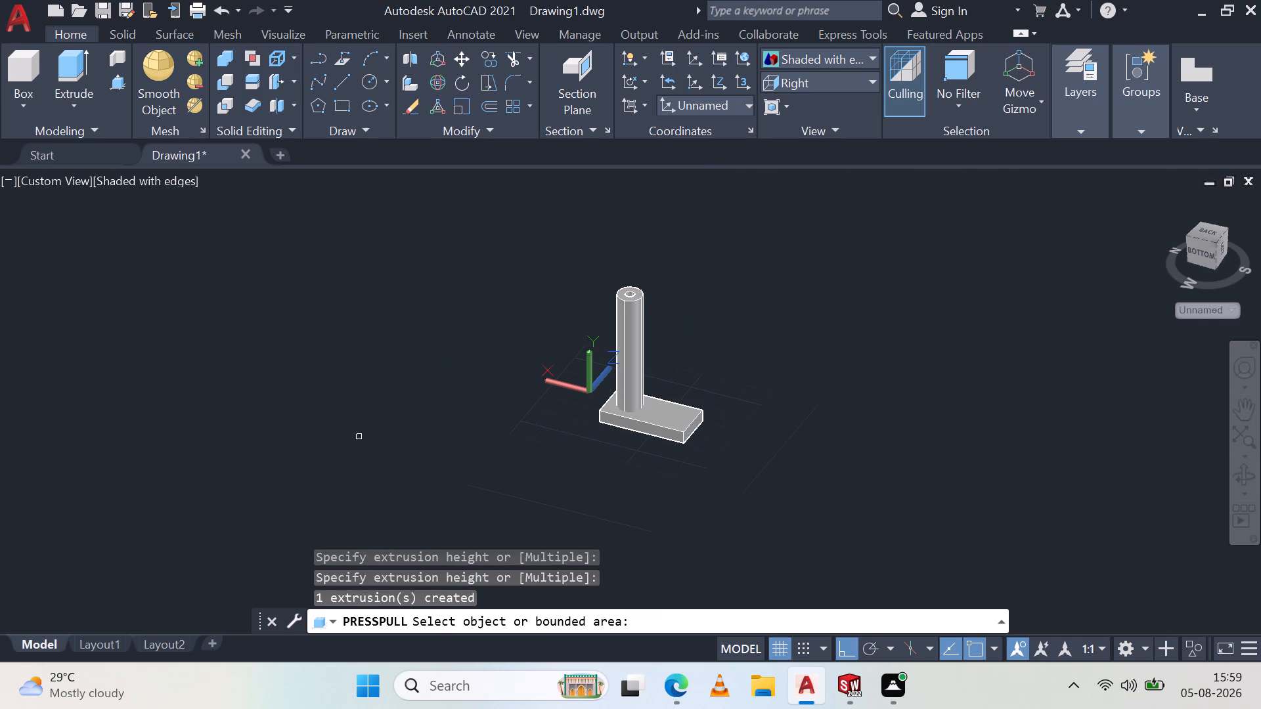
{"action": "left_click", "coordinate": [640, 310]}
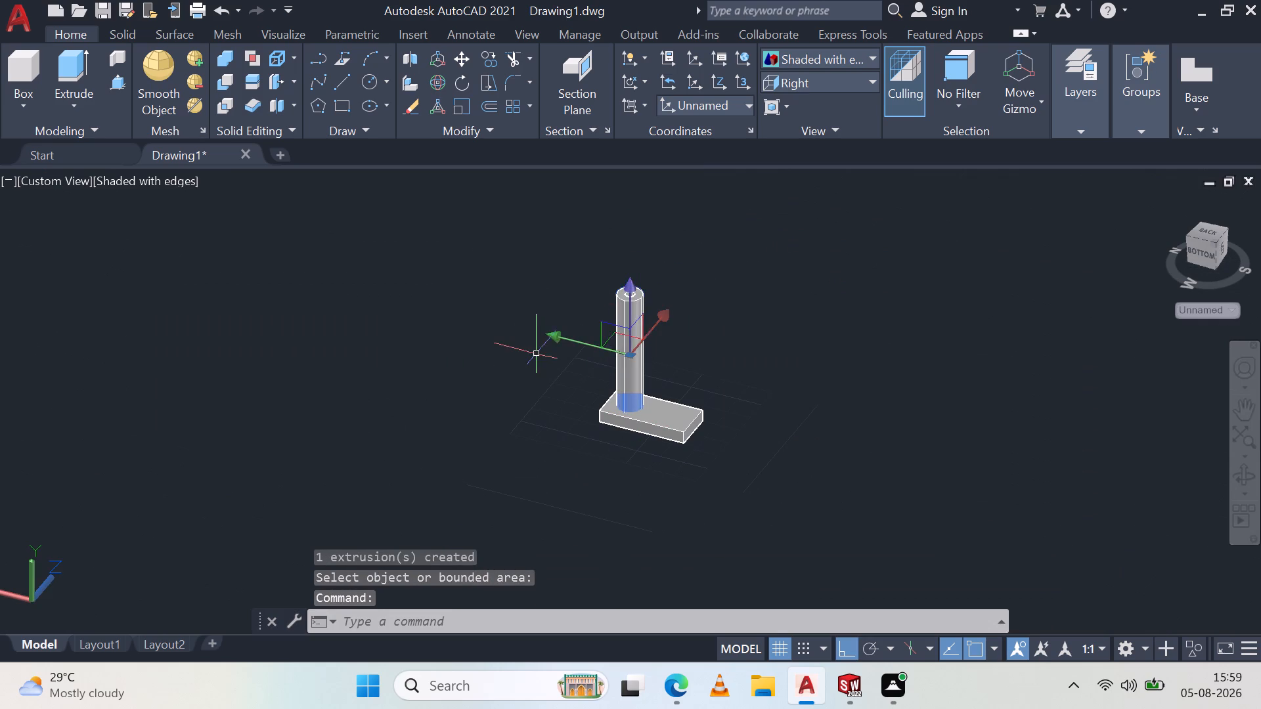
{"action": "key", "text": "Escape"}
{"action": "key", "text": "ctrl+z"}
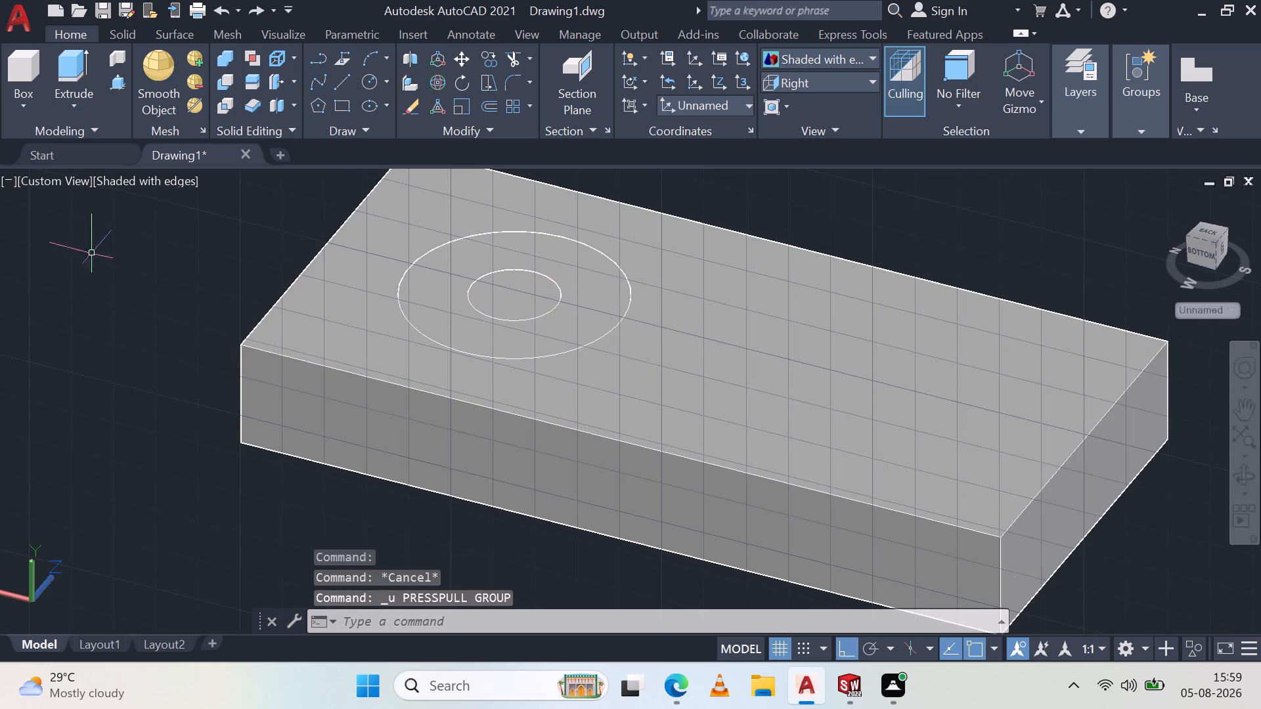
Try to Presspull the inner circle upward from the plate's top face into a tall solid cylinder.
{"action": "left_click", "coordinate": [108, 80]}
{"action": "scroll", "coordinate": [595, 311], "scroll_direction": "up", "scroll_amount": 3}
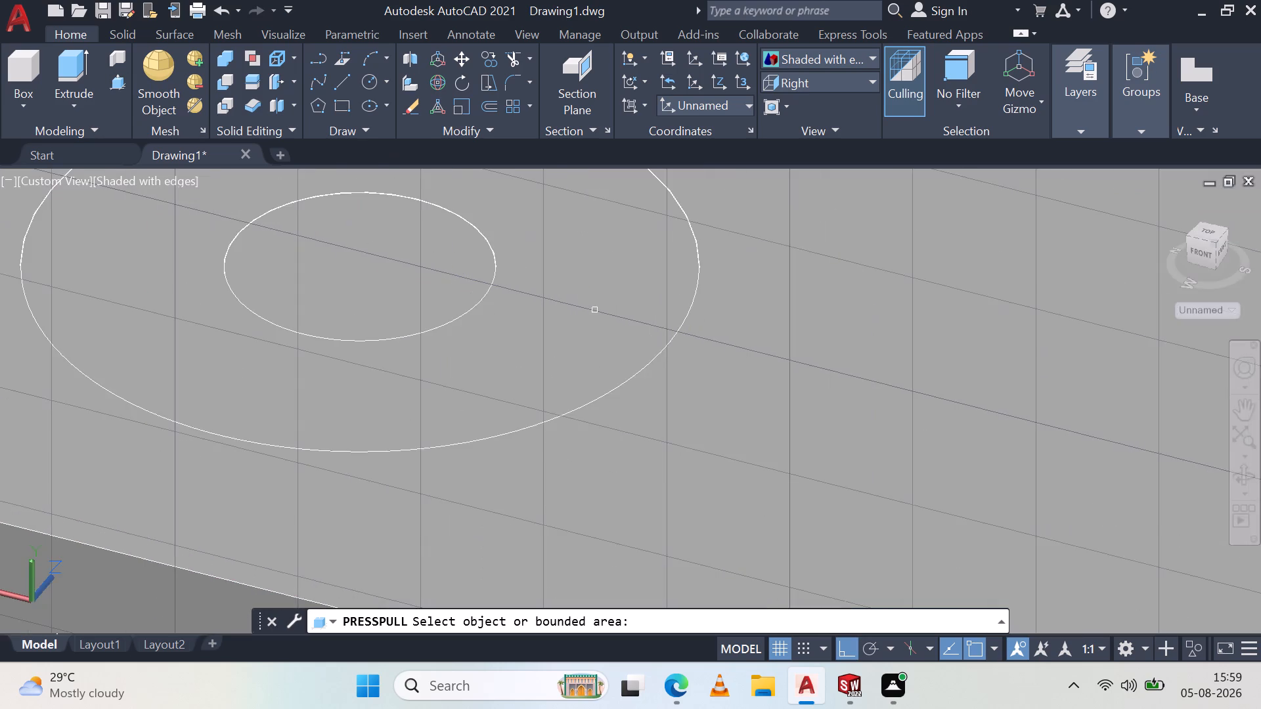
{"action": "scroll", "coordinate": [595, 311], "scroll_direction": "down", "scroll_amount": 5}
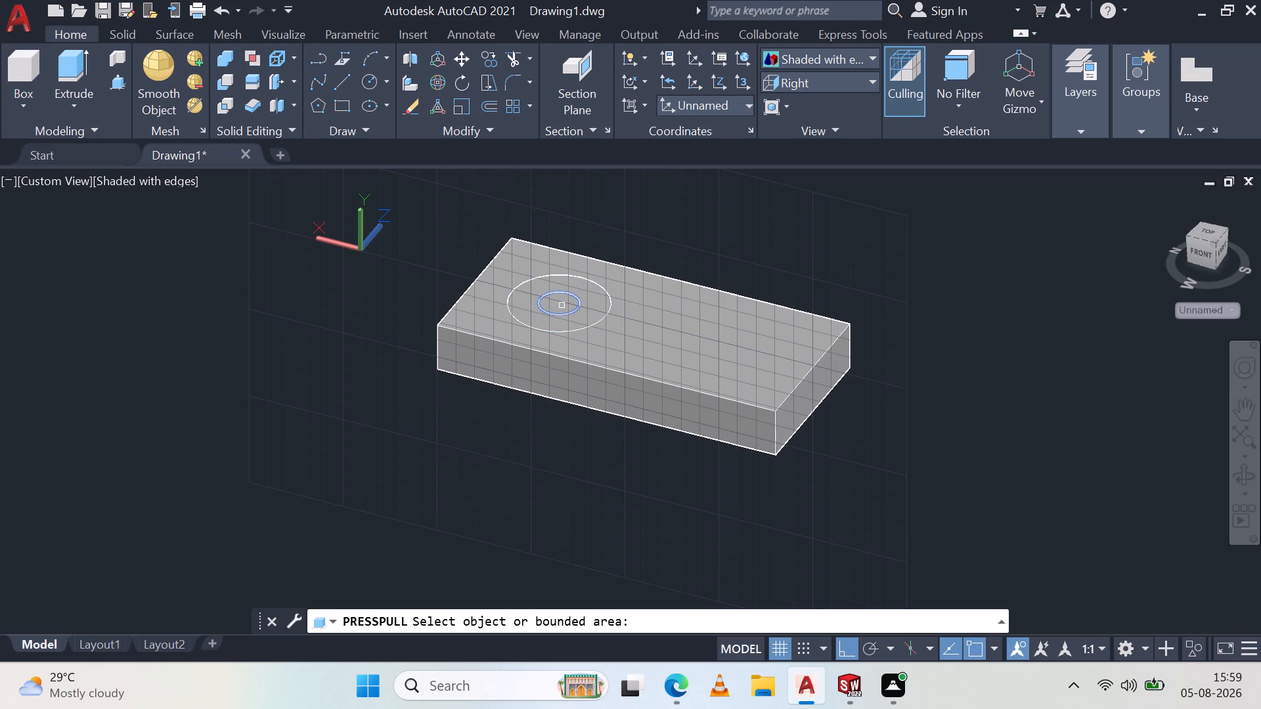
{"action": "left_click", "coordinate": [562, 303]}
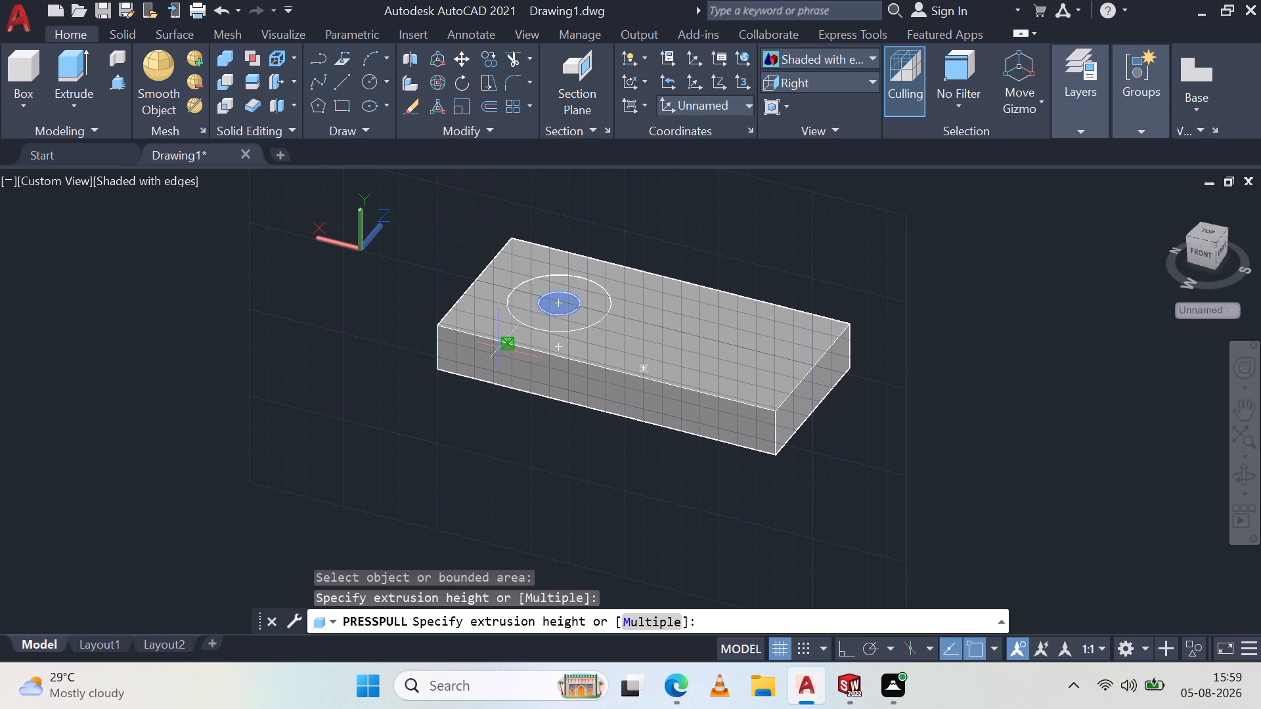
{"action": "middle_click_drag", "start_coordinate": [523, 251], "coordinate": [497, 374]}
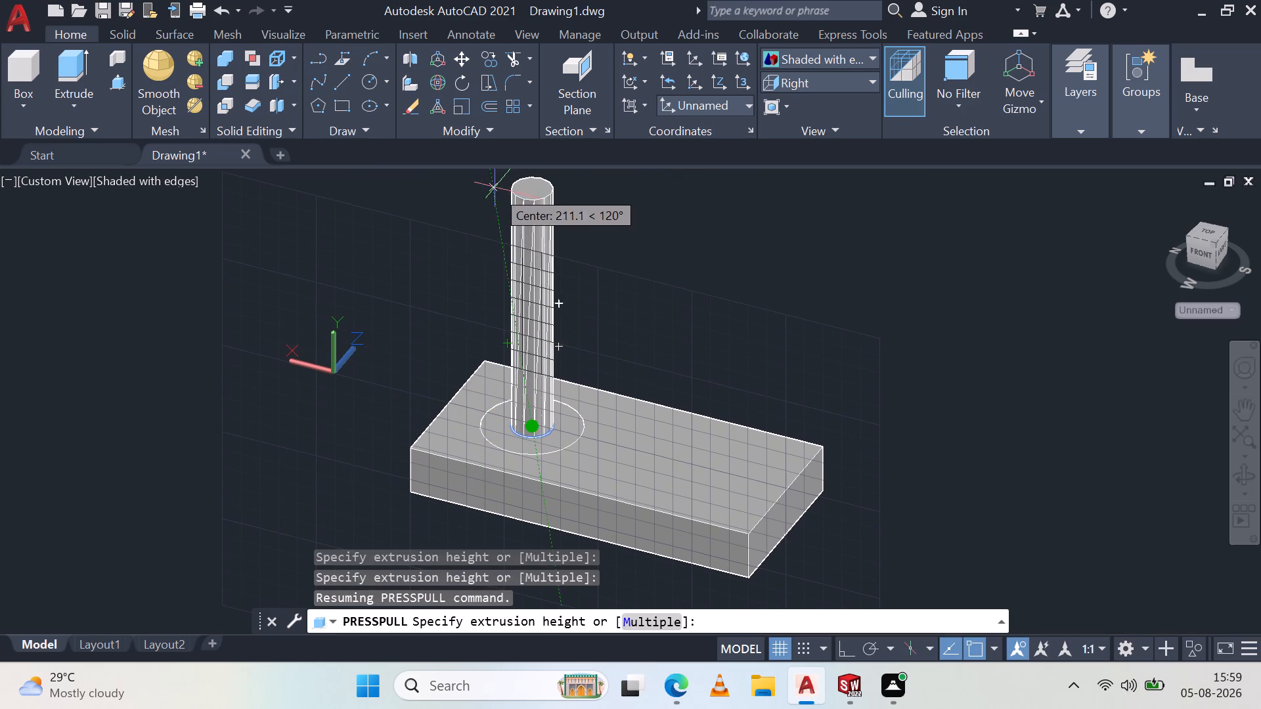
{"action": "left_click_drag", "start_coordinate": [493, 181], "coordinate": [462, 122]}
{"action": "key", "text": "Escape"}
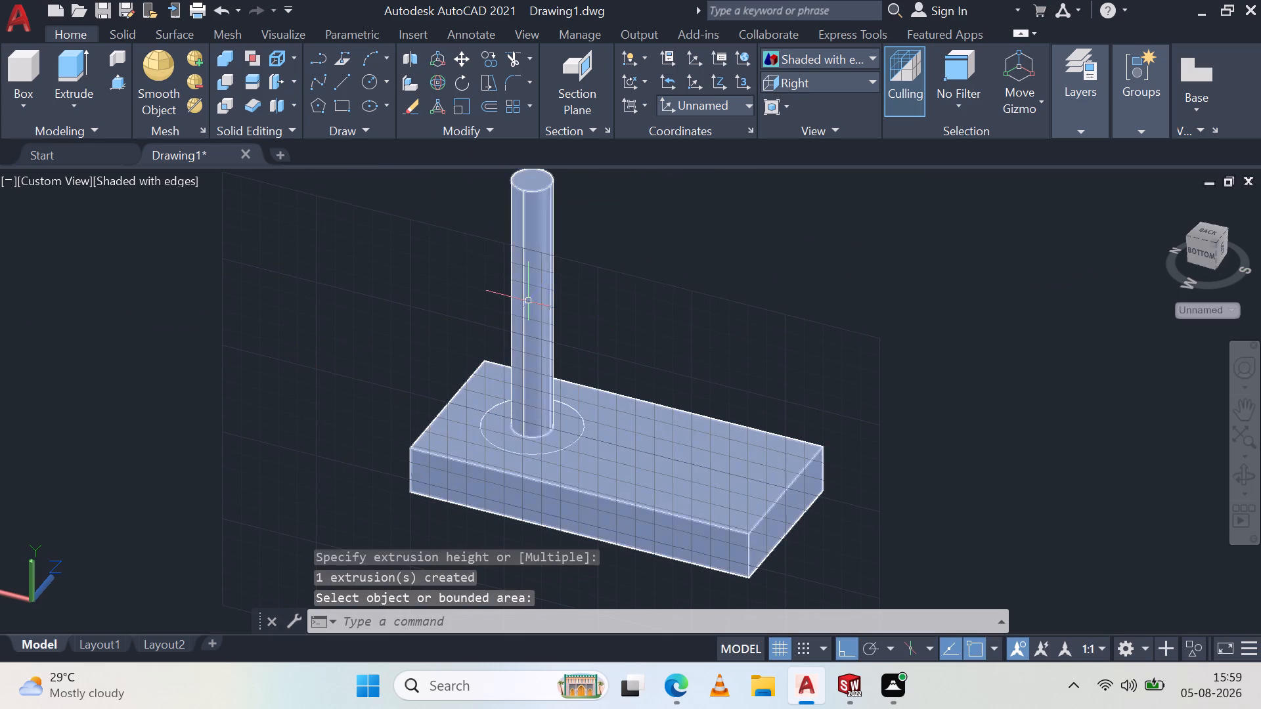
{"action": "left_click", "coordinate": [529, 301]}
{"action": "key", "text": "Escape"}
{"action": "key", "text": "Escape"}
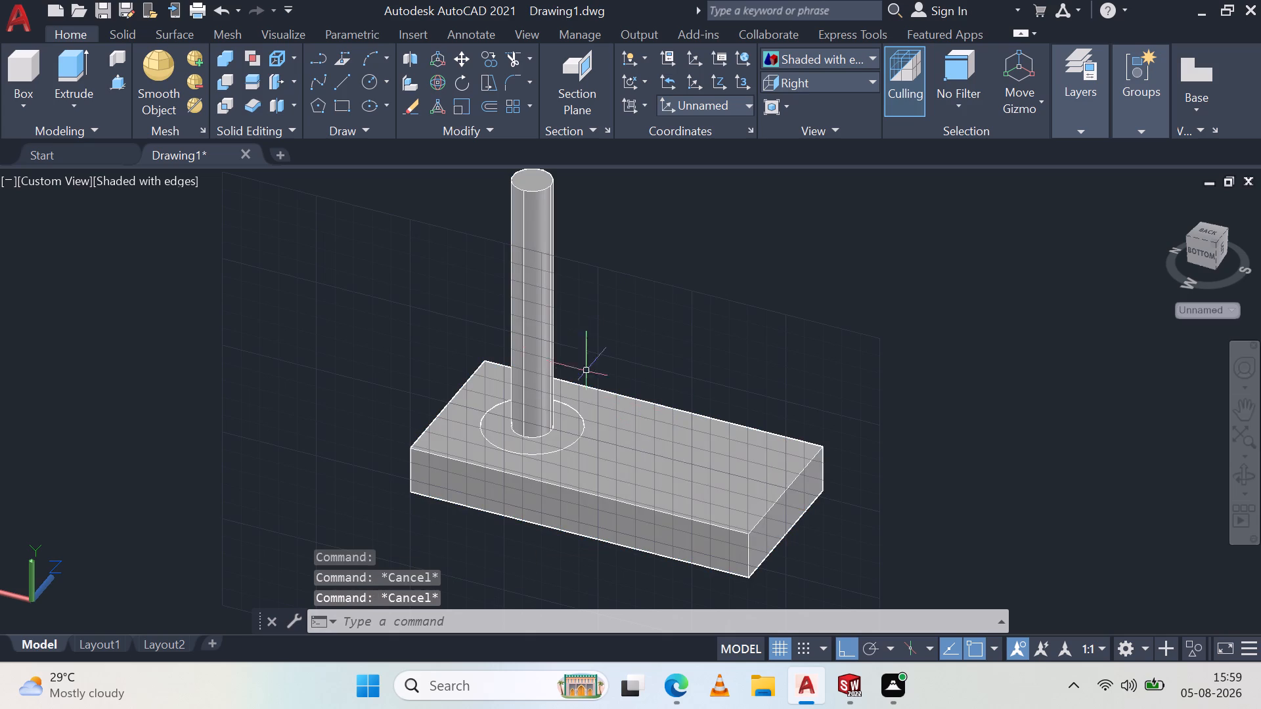
Delete the plate with the tall cylinder and the two remaining cylindrical solids, leaving the base profile curves.
{"action": "left_click", "coordinate": [530, 186]}
{"action": "key", "text": "Delete"}
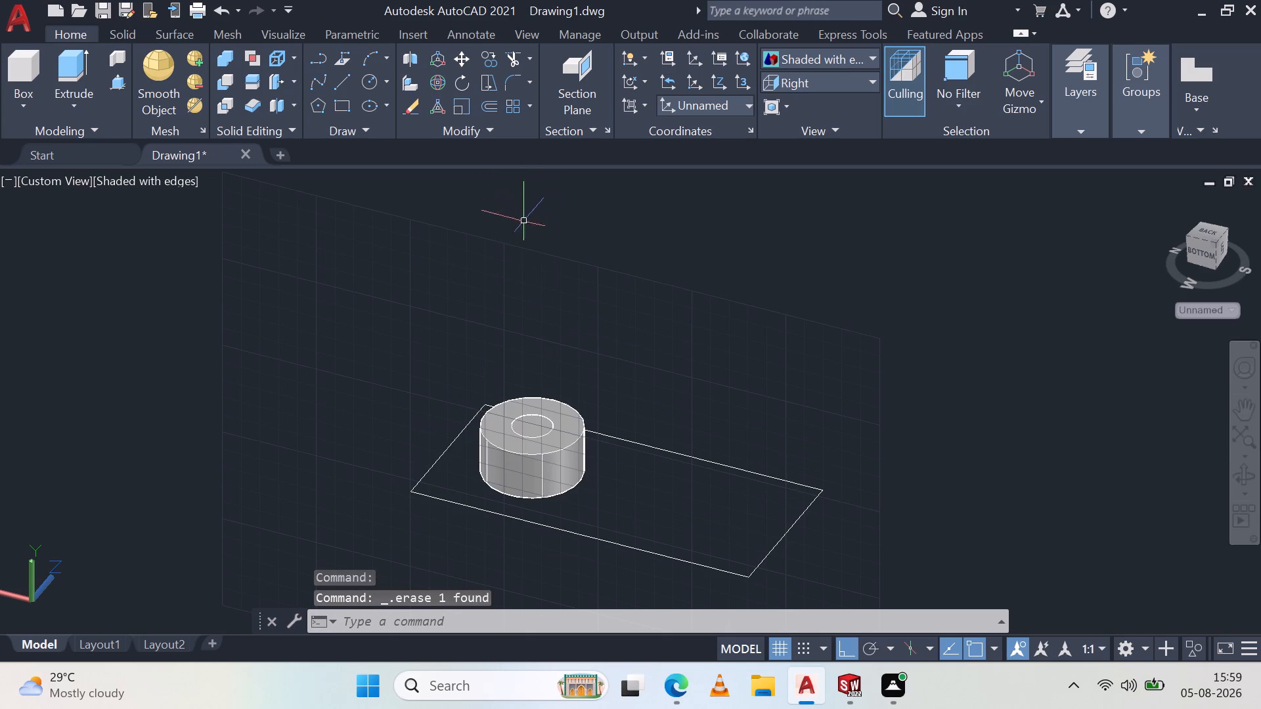
{"action": "left_click", "coordinate": [568, 429]}
{"action": "key", "text": "Delete"}
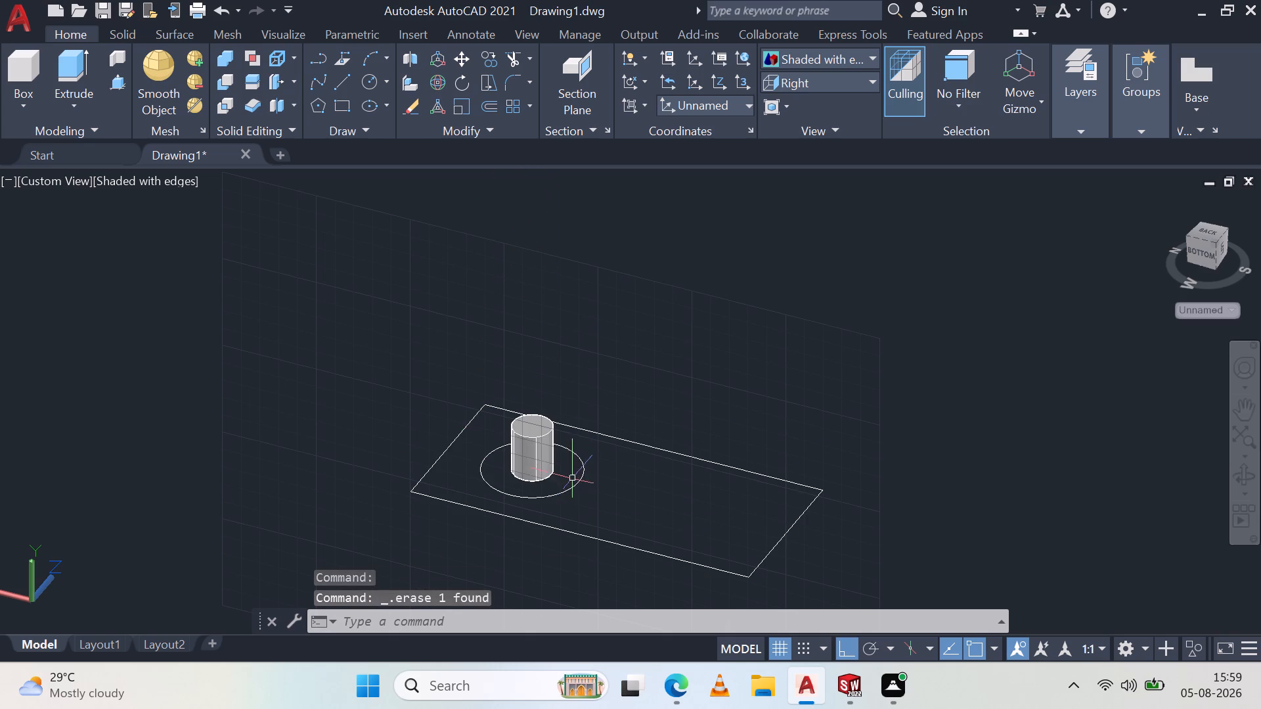
{"action": "left_click", "coordinate": [529, 440]}
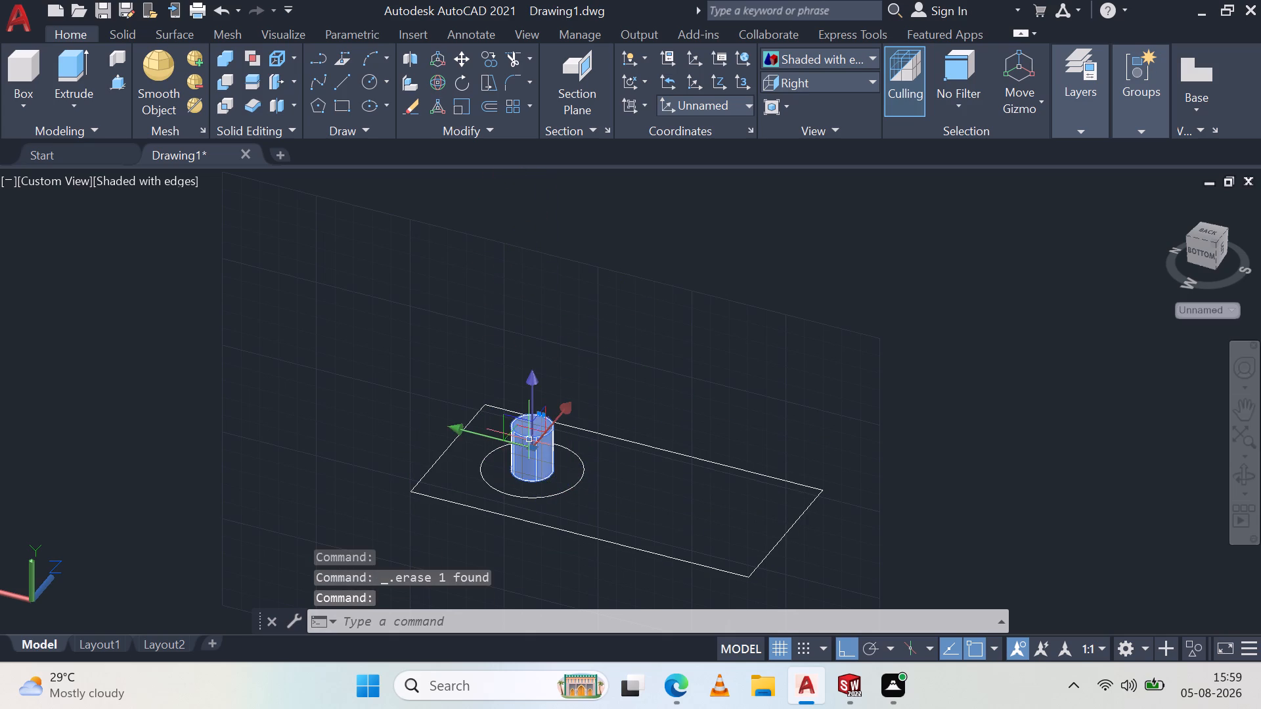
{"action": "key", "text": "Delete"}
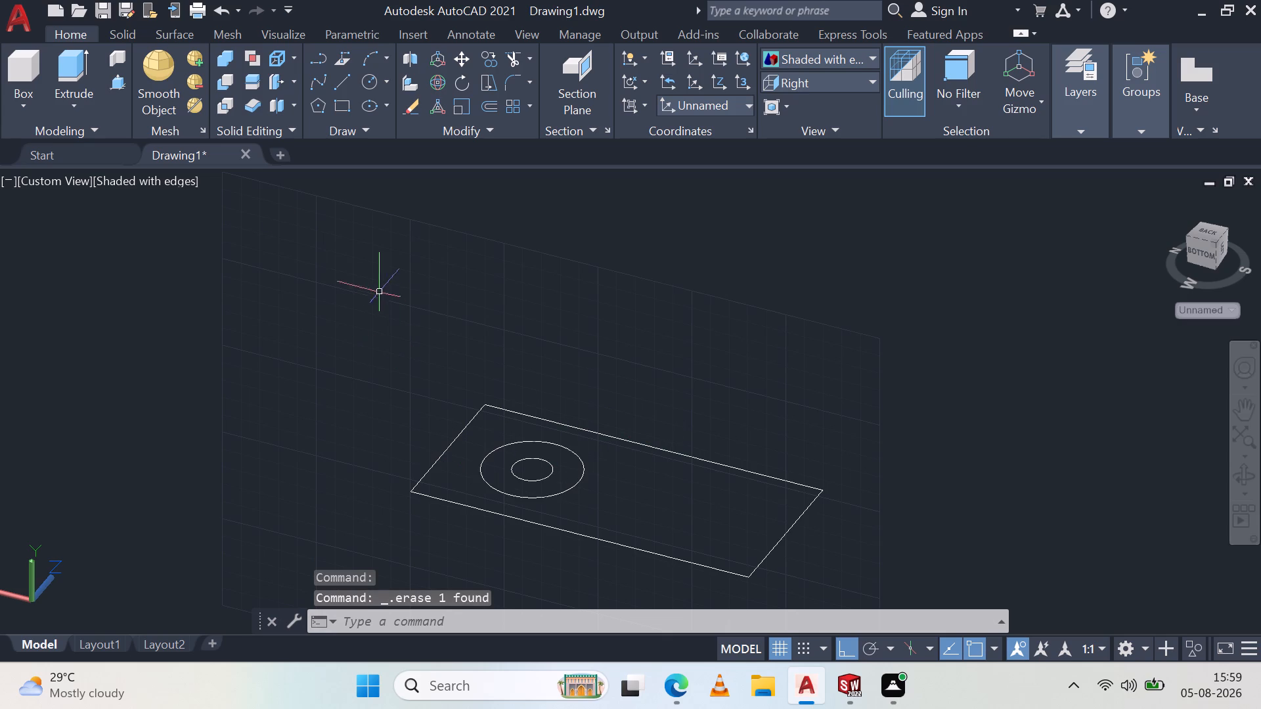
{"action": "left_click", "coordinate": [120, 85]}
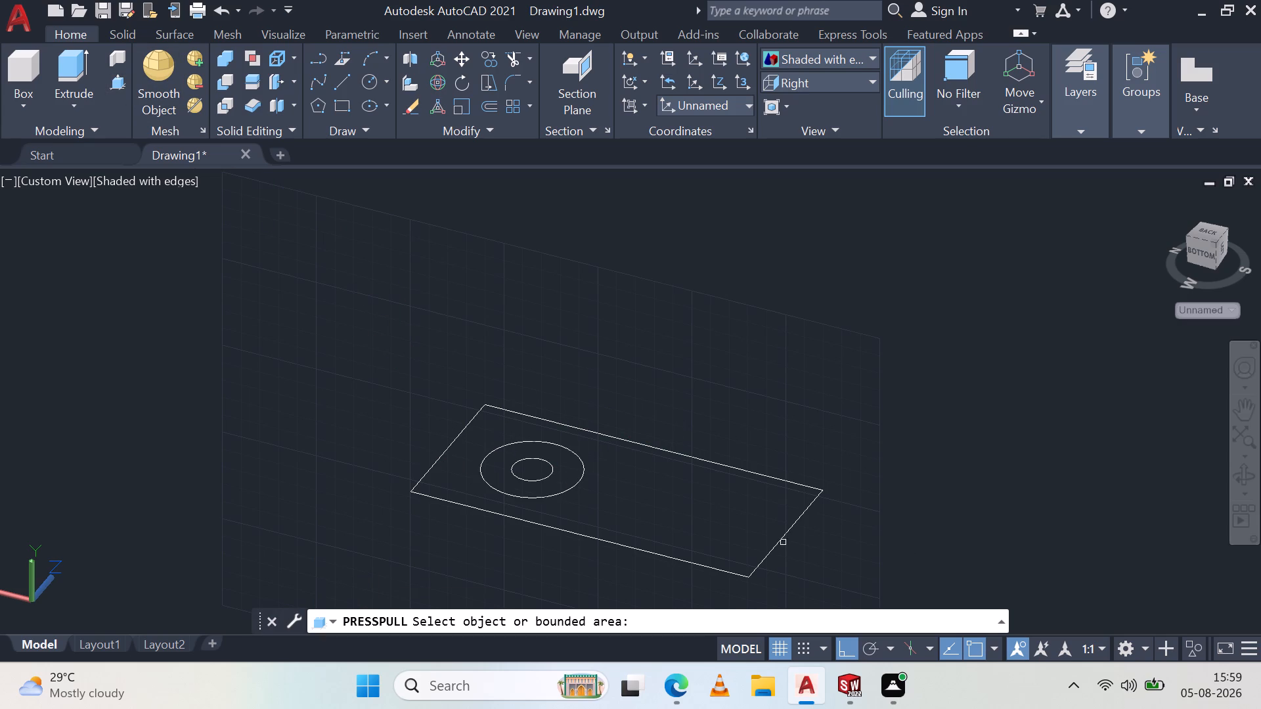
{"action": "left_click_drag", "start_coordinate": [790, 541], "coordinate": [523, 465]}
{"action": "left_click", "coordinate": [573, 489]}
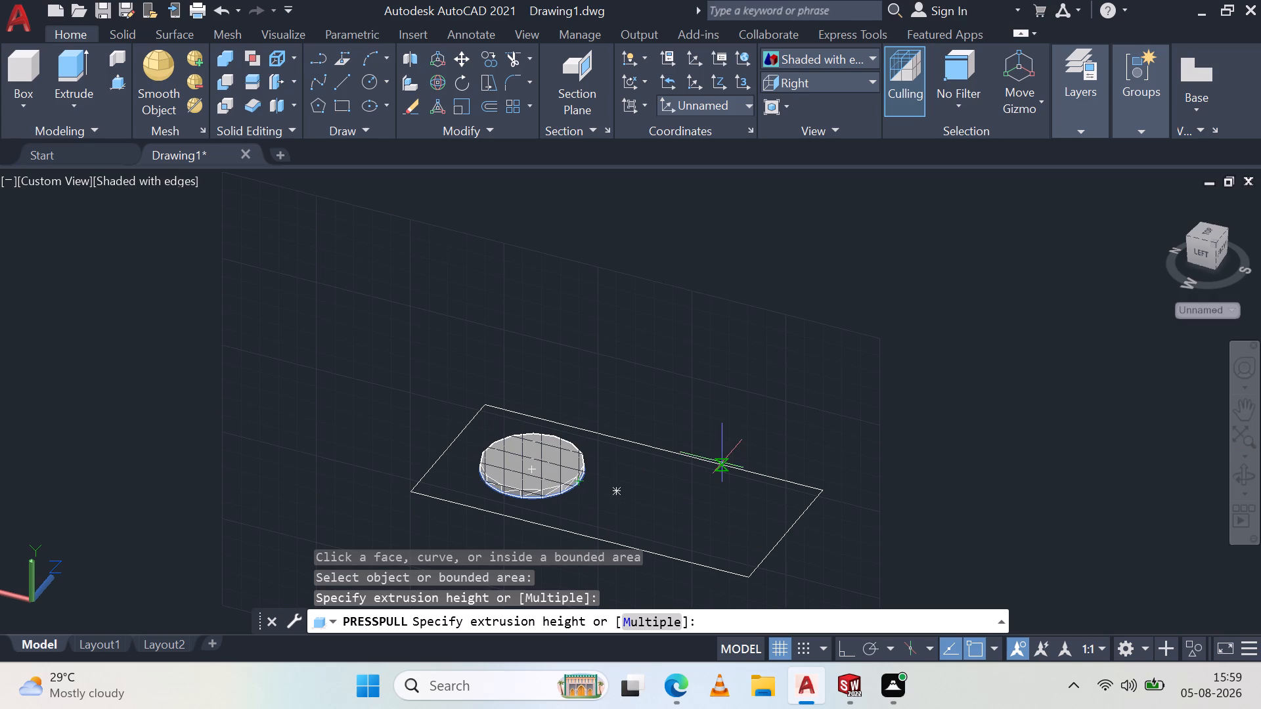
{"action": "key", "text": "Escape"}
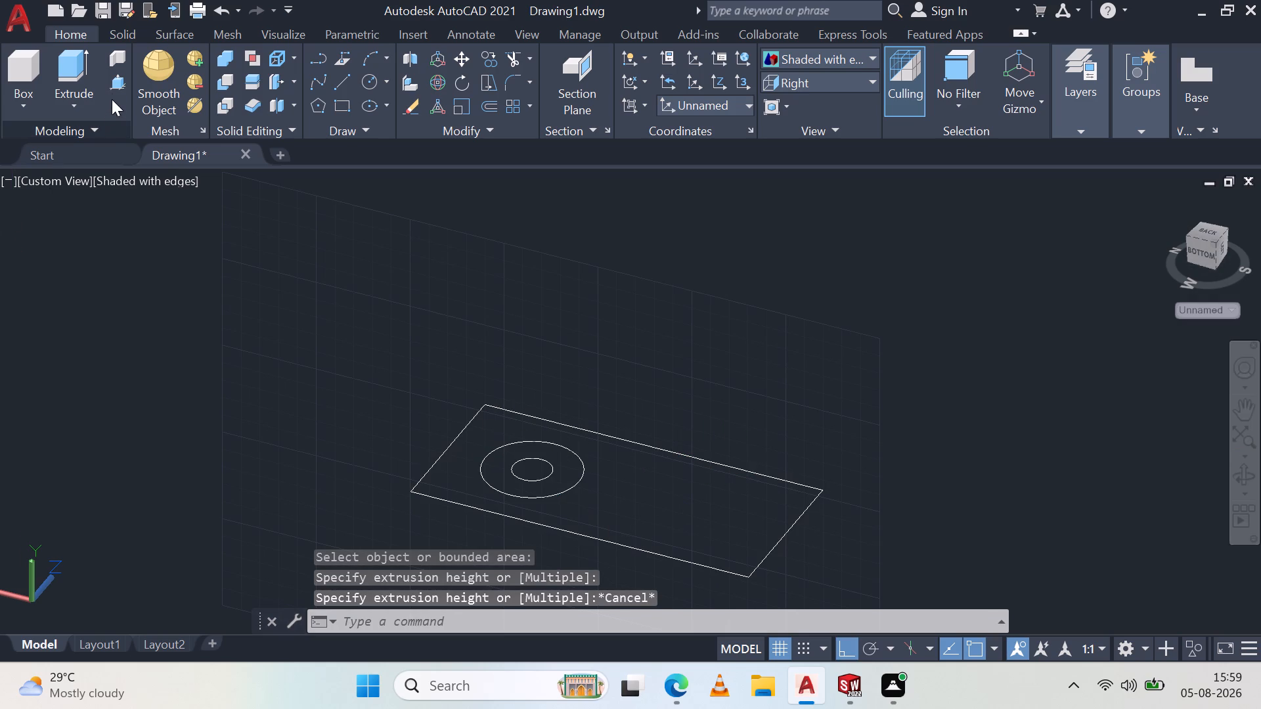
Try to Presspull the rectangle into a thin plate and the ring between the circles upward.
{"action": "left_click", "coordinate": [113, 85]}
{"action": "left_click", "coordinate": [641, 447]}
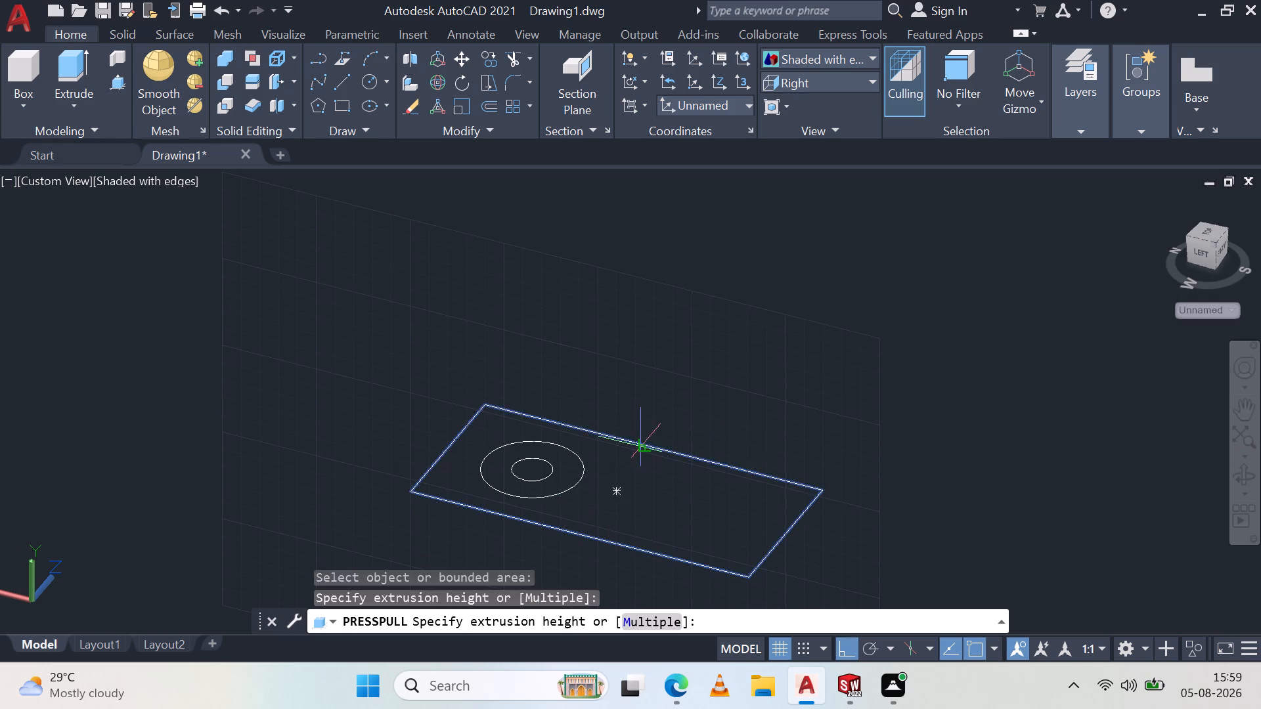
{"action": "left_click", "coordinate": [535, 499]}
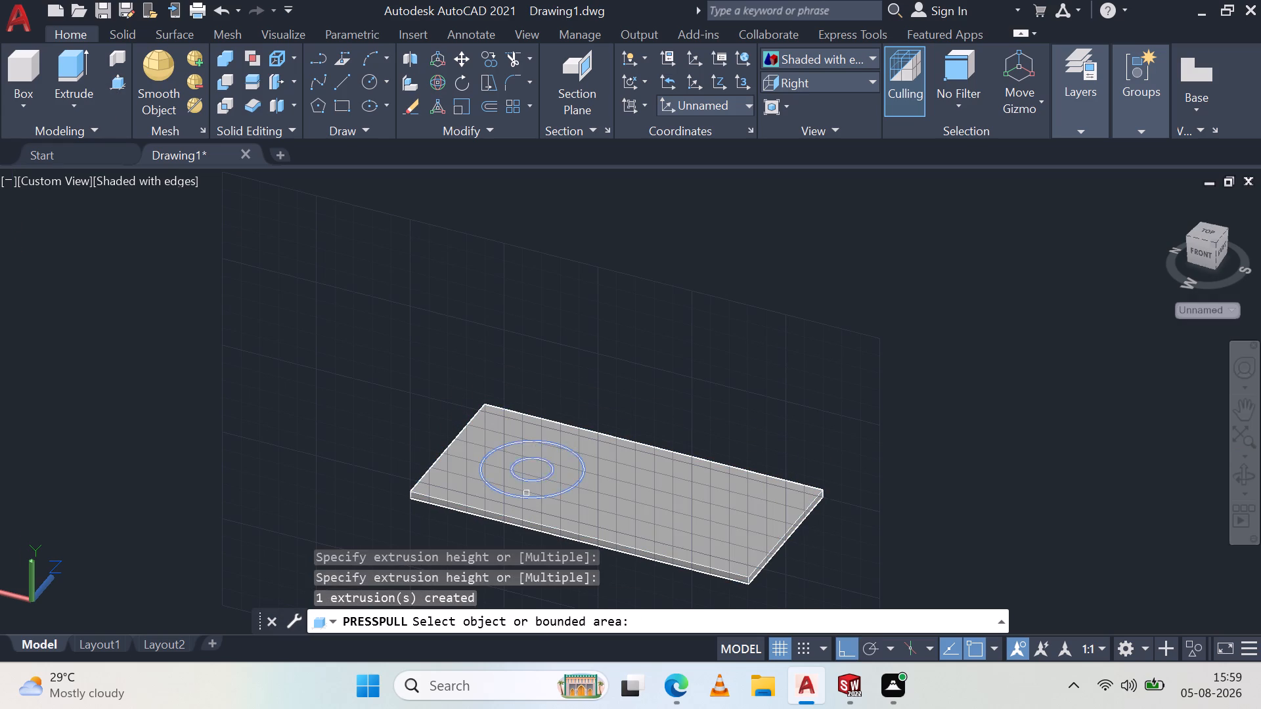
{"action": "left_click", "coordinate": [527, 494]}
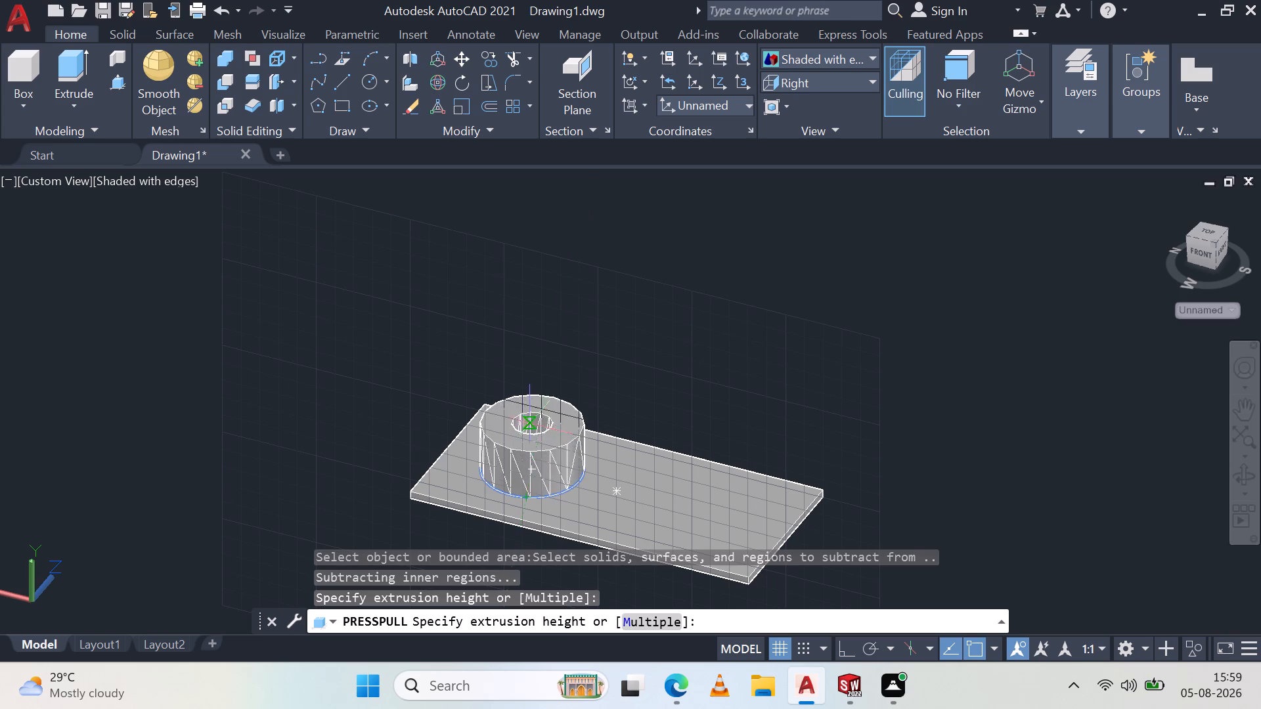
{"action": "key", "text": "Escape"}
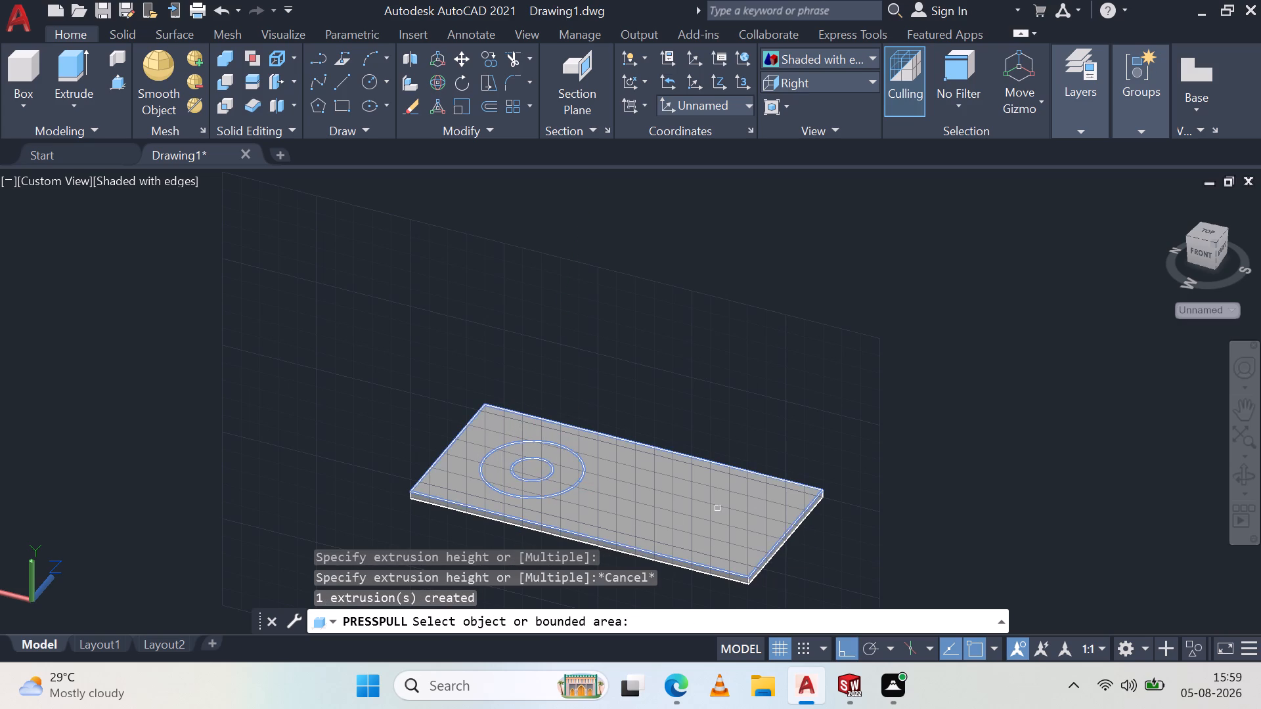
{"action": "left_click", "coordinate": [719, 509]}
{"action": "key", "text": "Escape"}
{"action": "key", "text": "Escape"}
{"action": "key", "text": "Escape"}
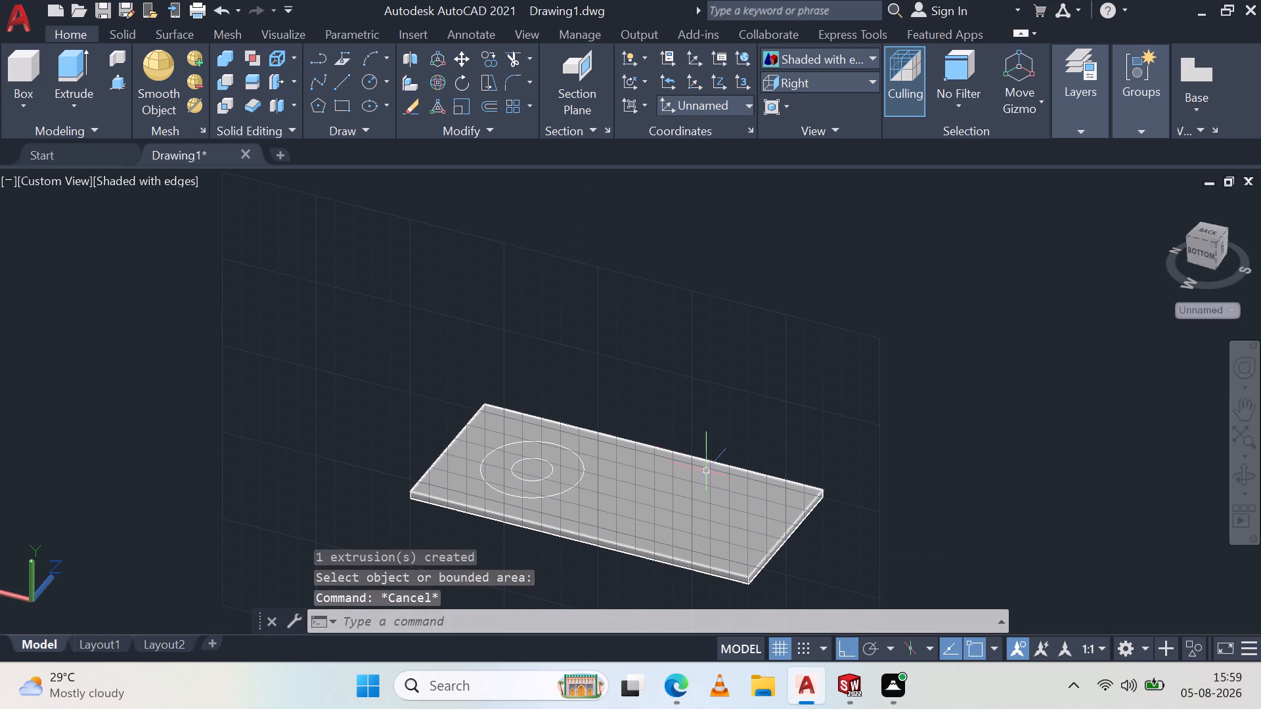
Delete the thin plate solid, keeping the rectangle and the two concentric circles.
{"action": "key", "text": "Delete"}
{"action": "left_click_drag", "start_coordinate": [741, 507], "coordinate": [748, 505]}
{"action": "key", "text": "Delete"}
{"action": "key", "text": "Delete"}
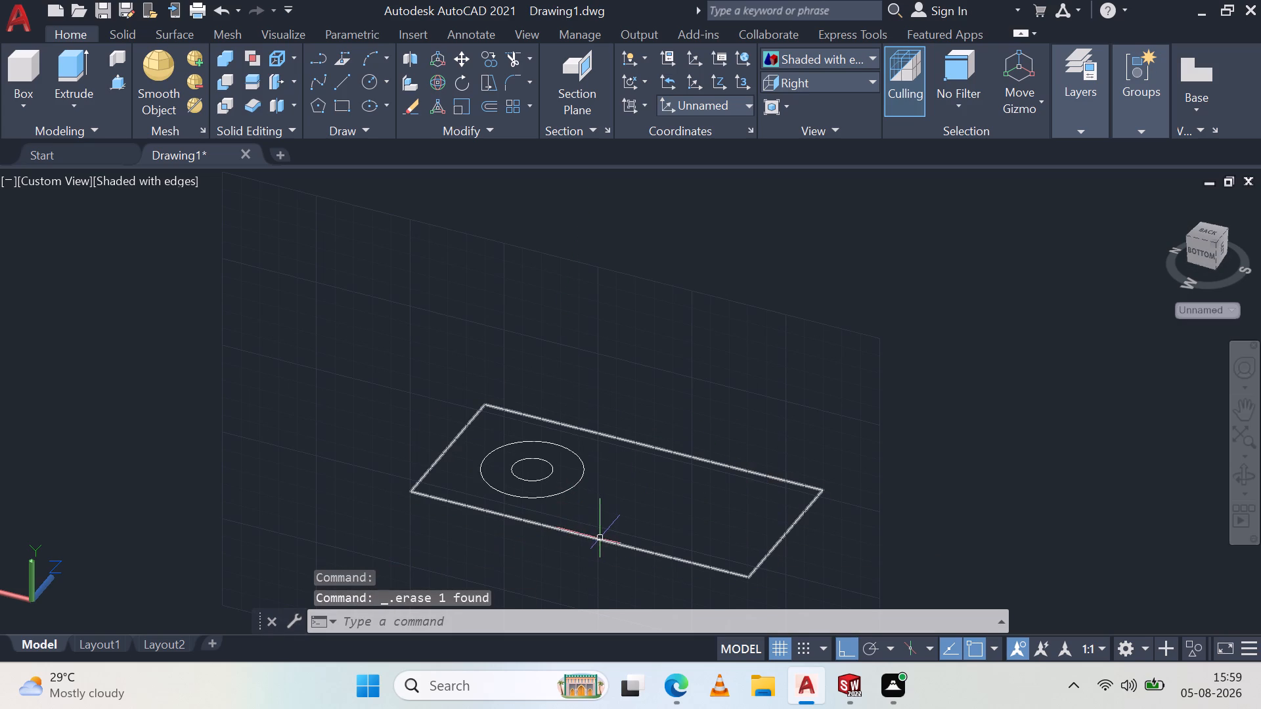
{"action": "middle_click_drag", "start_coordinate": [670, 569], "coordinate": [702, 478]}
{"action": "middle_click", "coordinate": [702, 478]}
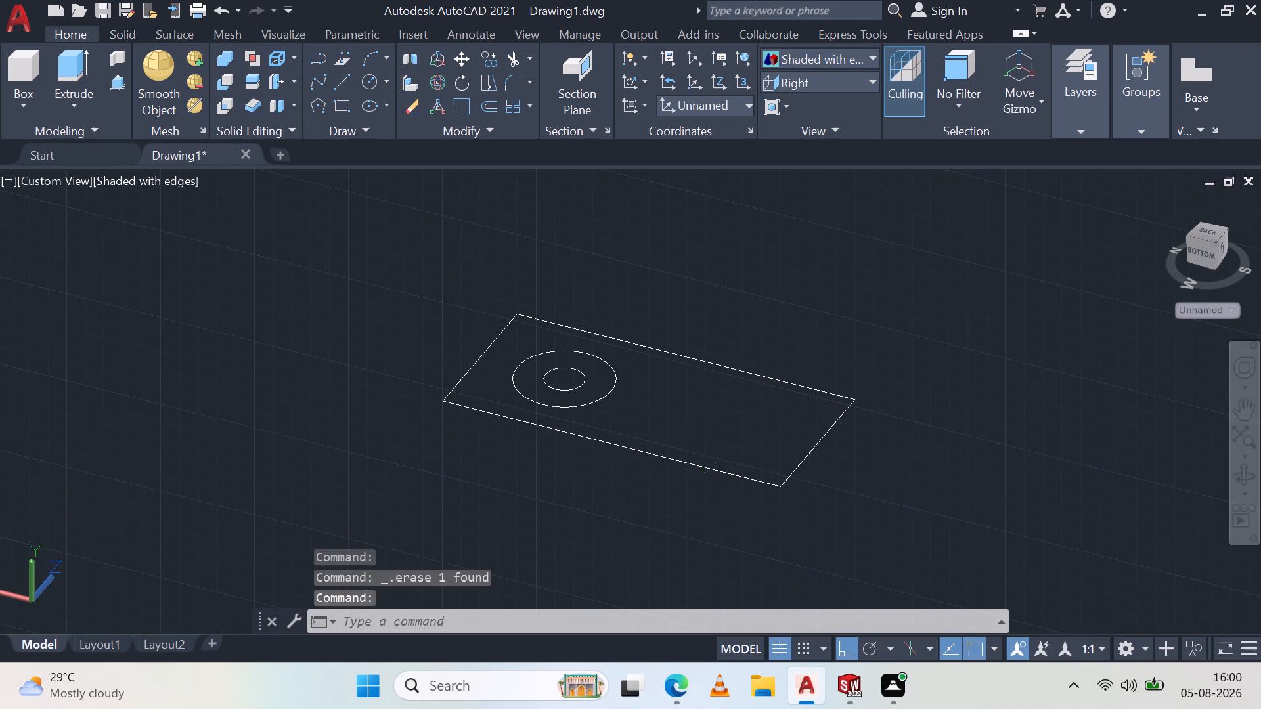
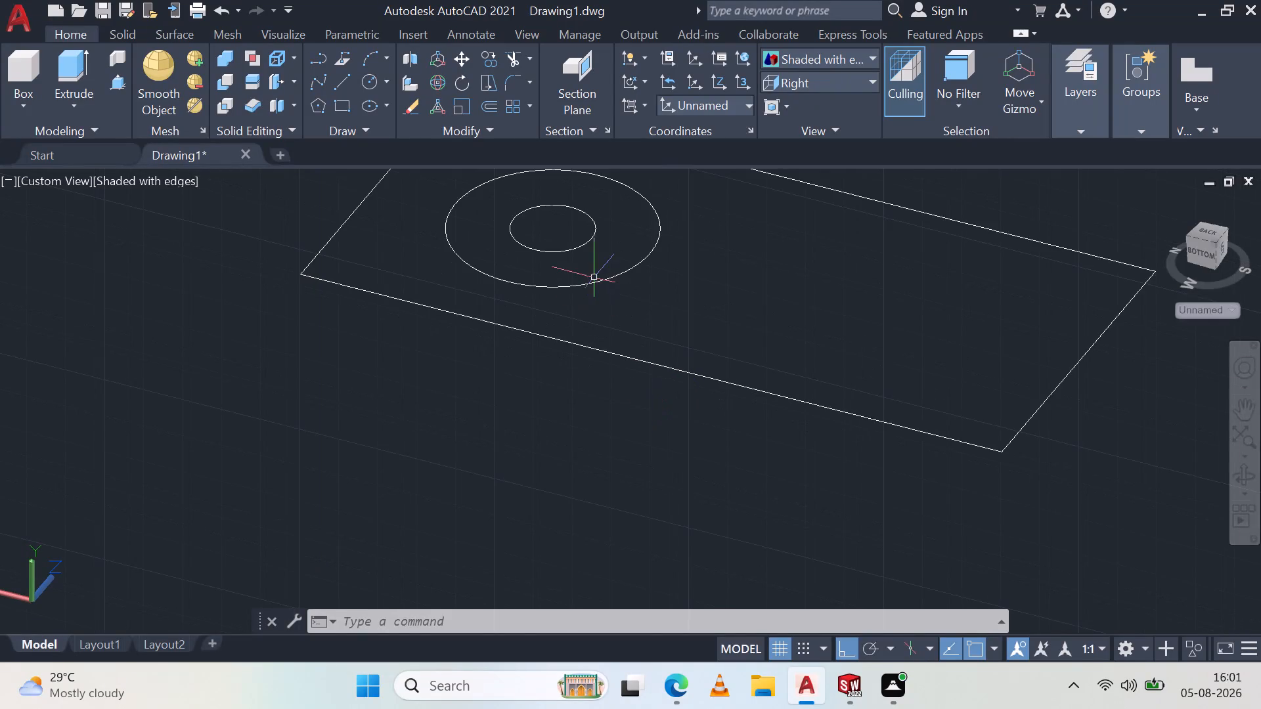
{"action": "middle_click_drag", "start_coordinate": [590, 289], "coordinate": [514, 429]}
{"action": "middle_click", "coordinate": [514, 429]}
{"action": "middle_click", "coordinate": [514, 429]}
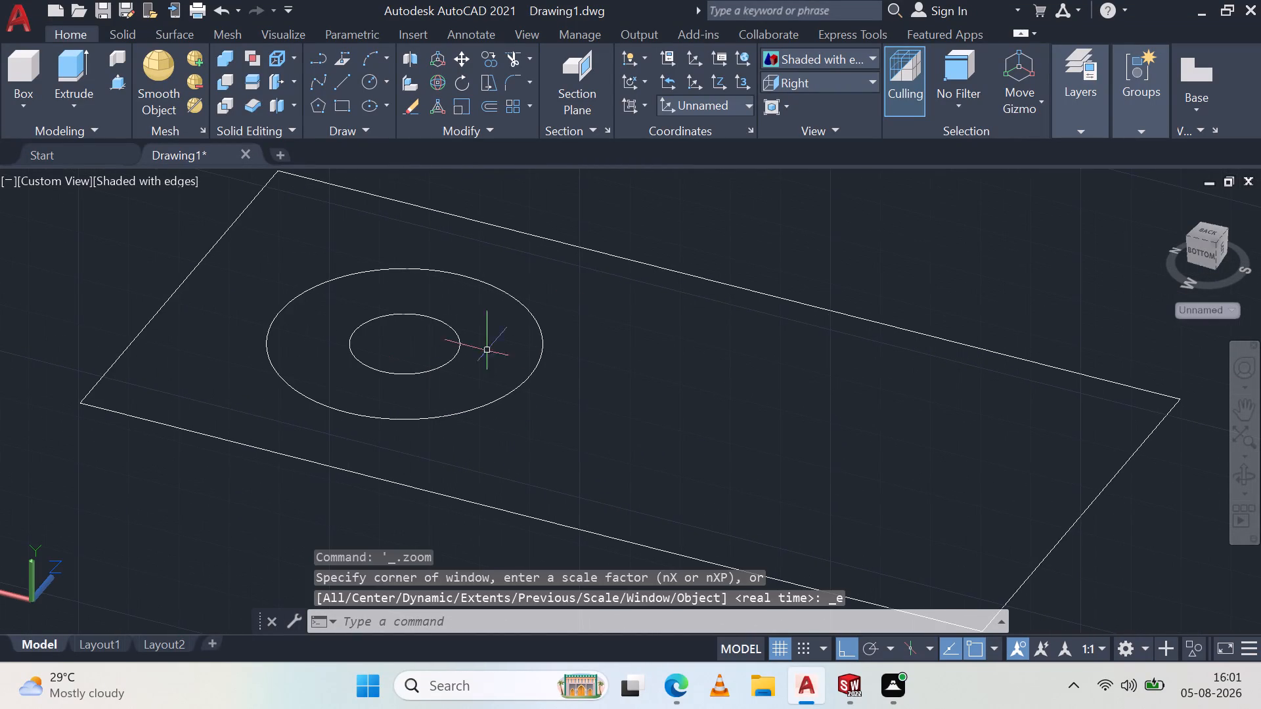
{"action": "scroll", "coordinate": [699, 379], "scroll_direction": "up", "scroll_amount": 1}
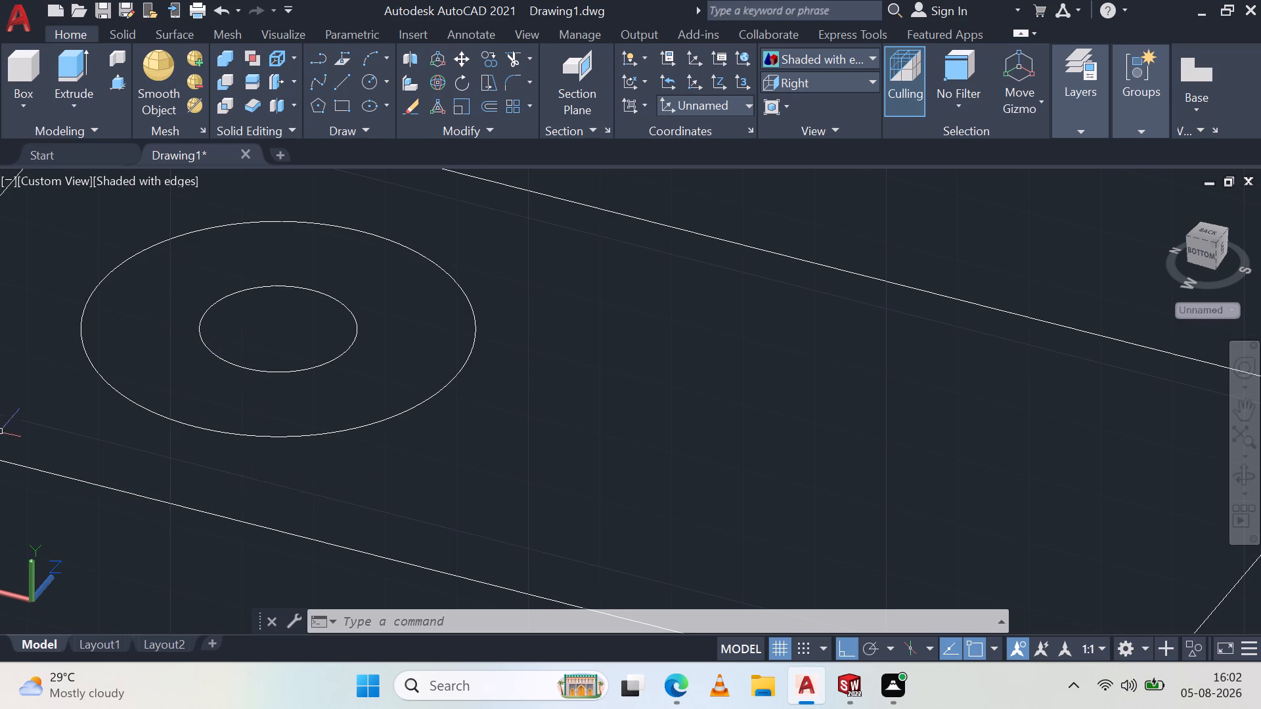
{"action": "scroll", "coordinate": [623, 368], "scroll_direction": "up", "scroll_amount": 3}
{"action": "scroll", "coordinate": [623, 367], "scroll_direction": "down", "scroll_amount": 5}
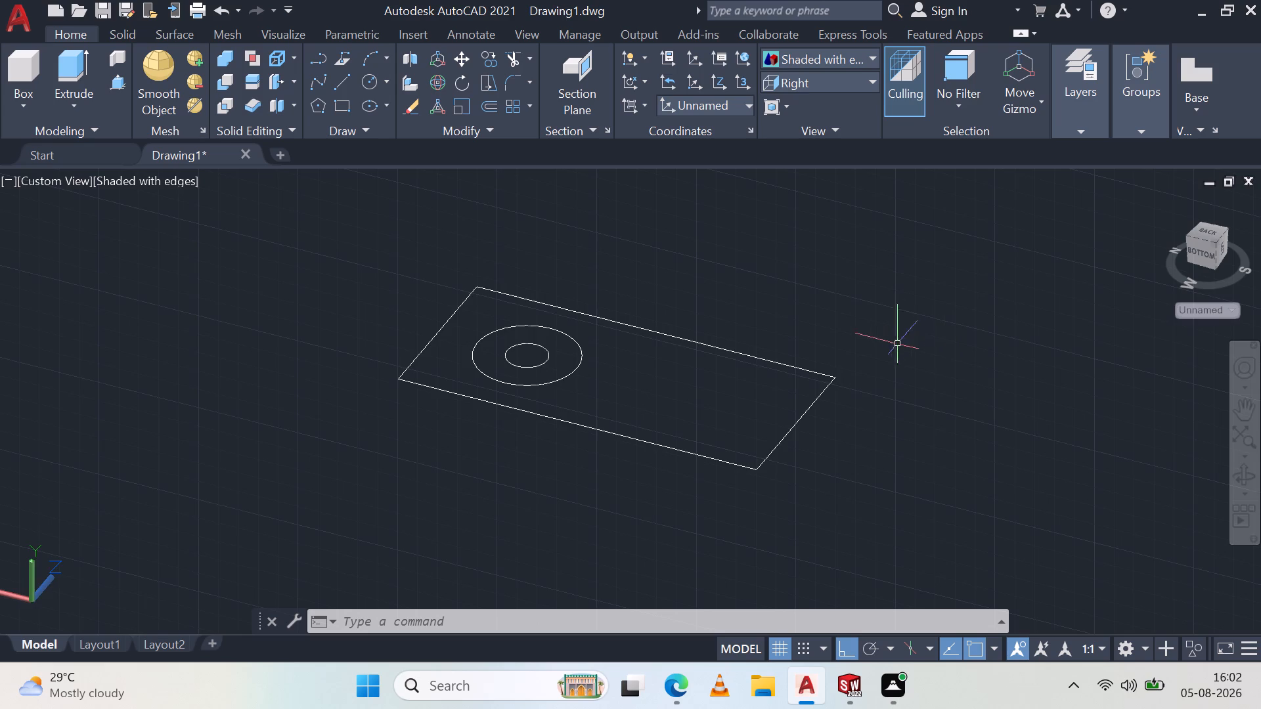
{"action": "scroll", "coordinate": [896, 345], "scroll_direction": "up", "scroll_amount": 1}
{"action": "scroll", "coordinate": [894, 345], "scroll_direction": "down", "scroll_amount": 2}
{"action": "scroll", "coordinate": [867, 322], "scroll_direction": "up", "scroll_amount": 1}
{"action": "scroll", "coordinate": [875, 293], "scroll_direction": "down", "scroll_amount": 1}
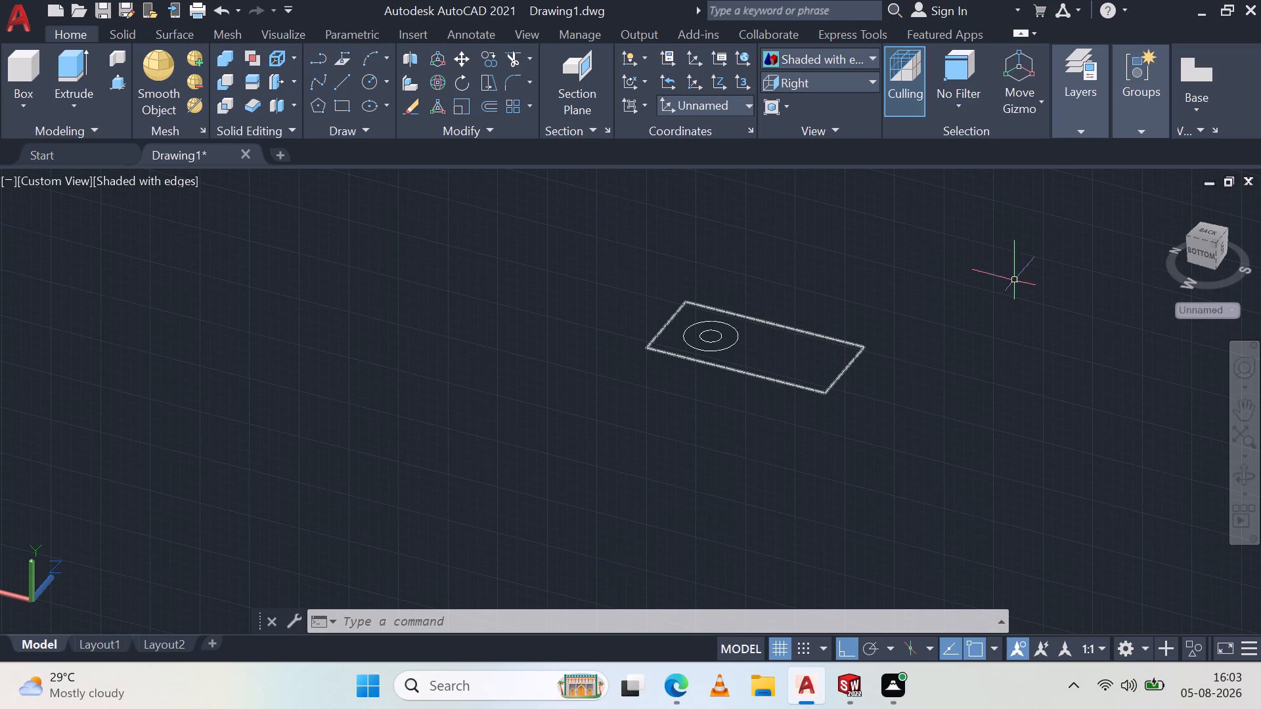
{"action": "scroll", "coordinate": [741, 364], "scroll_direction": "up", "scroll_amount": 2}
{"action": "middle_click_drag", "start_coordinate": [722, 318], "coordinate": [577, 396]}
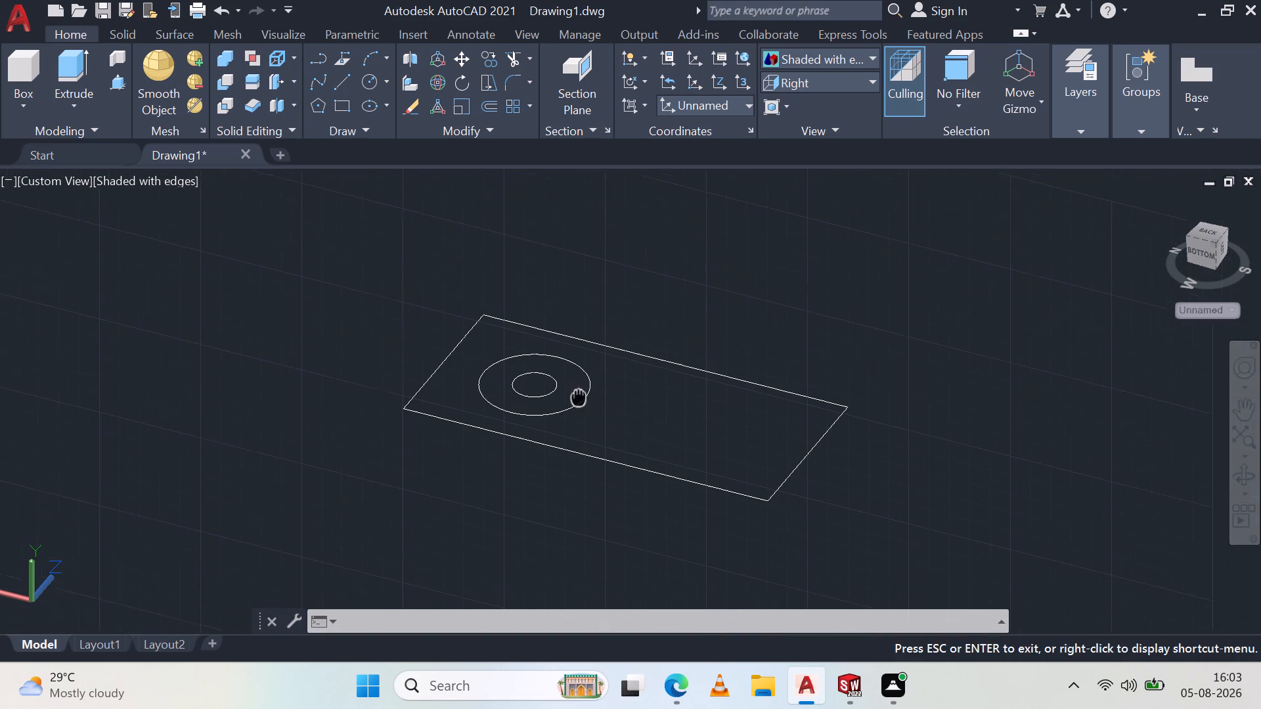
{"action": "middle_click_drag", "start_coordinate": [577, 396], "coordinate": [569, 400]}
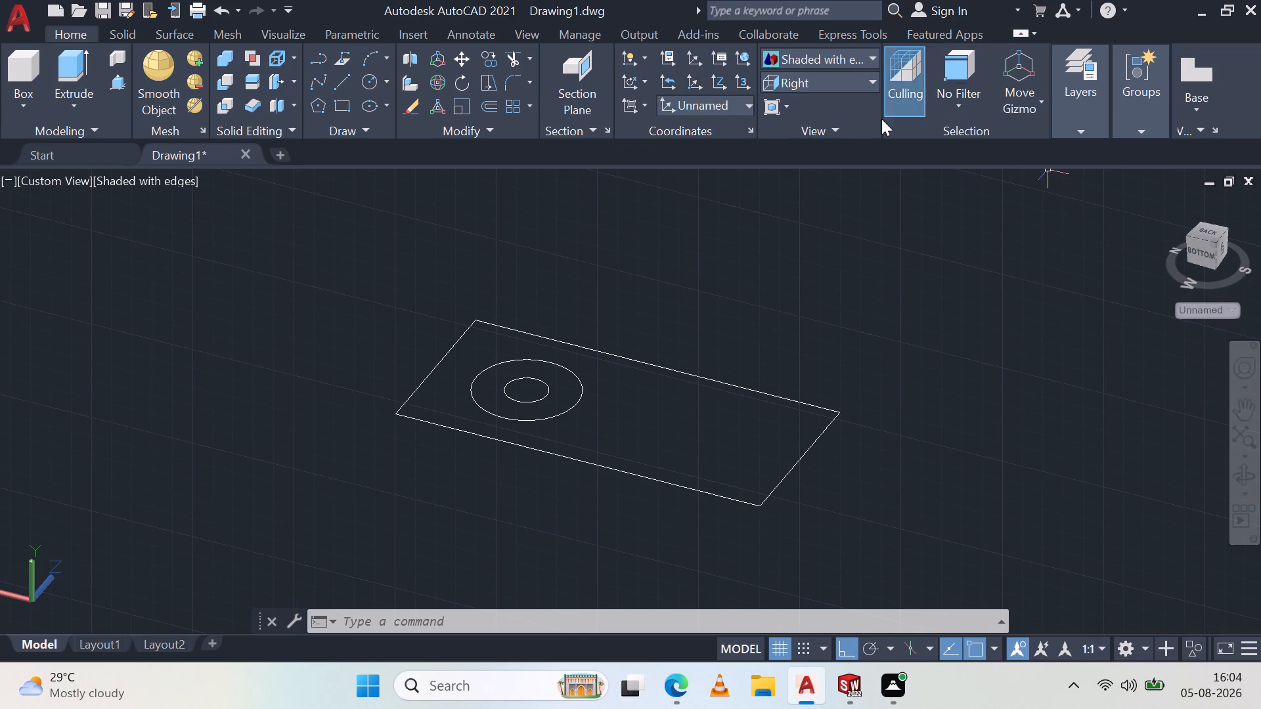
Switch to the preset Top view of the base profile.
{"action": "left_click", "coordinate": [828, 79]}
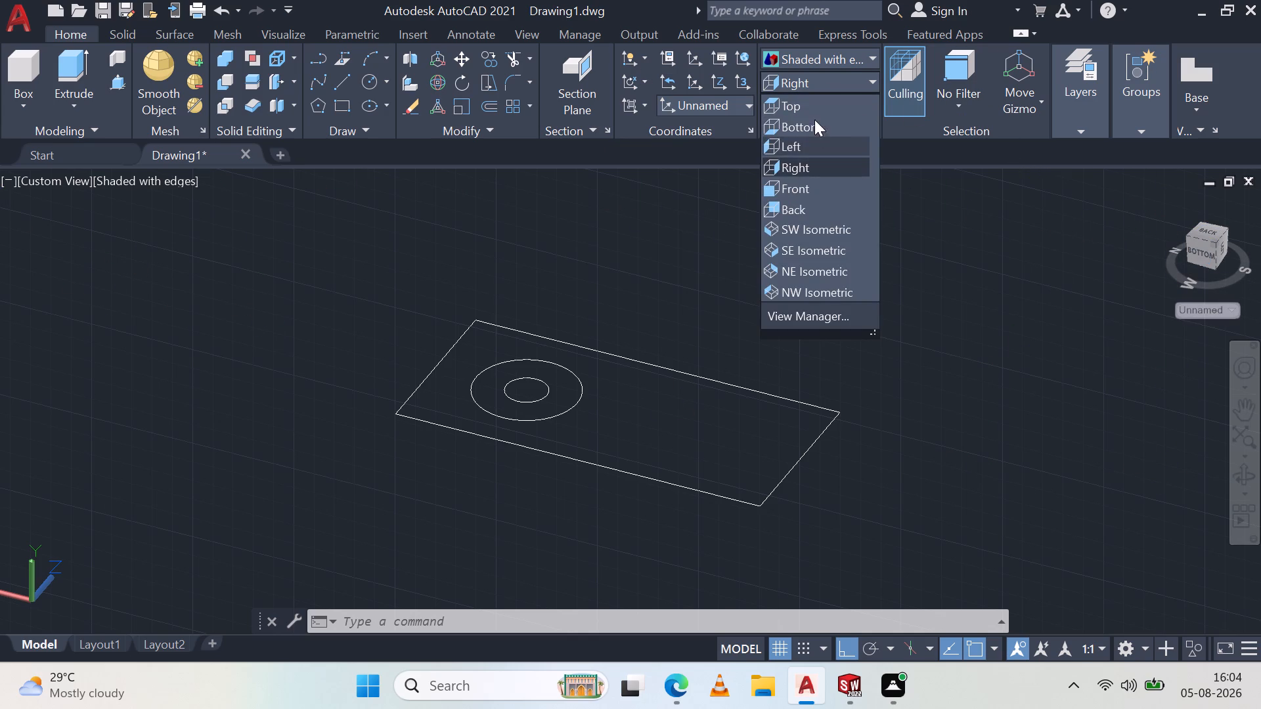
{"action": "left_click", "coordinate": [818, 108]}
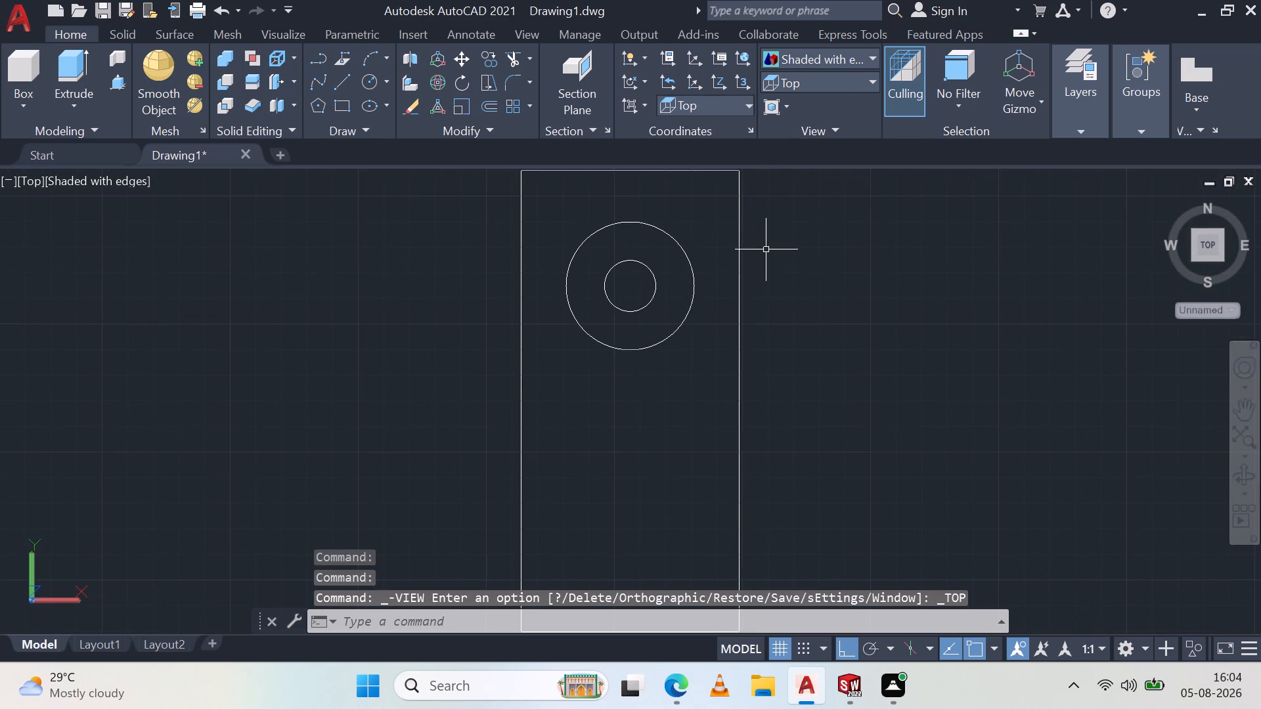
{"action": "scroll", "coordinate": [769, 252], "scroll_direction": "up", "scroll_amount": 2}
{"action": "scroll", "coordinate": [747, 169], "scroll_direction": "down", "scroll_amount": 2}
{"action": "scroll", "coordinate": [743, 217], "scroll_direction": "up", "scroll_amount": 2}
{"action": "scroll", "coordinate": [701, 235], "scroll_direction": "down", "scroll_amount": 3}
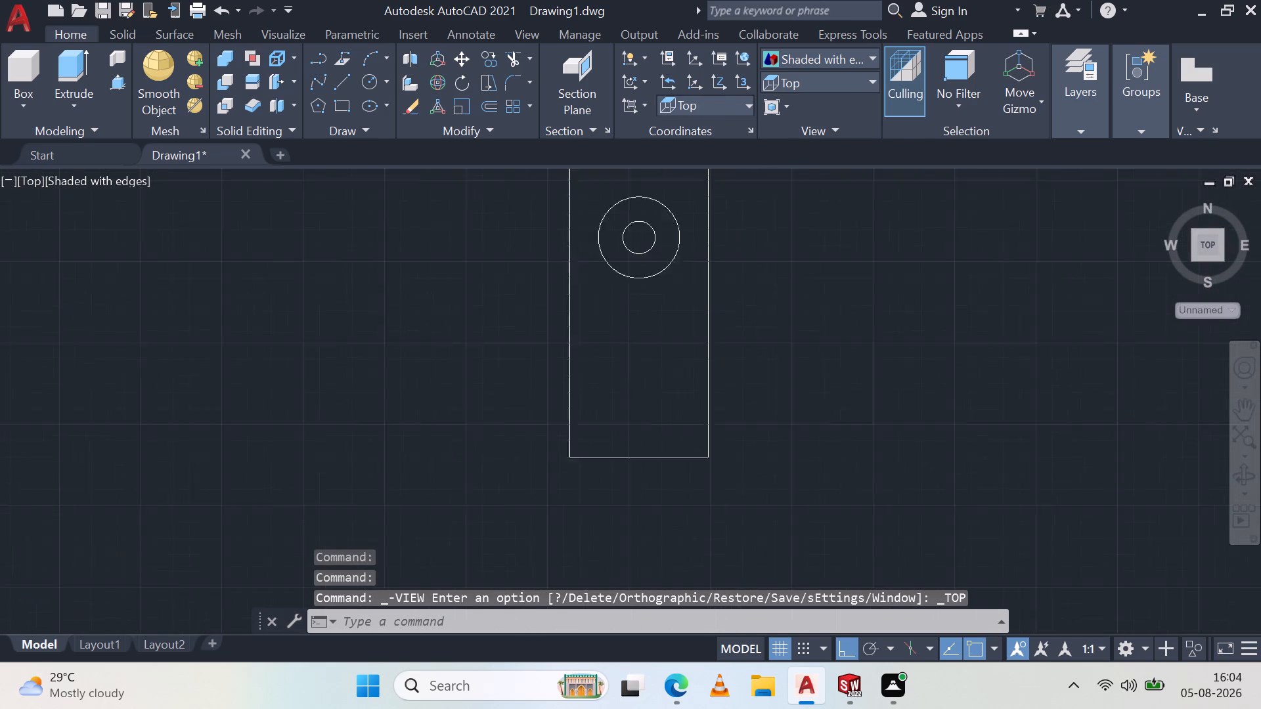
{"action": "middle_click_drag", "start_coordinate": [663, 207], "coordinate": [664, 307]}
{"action": "middle_click", "coordinate": [664, 307]}
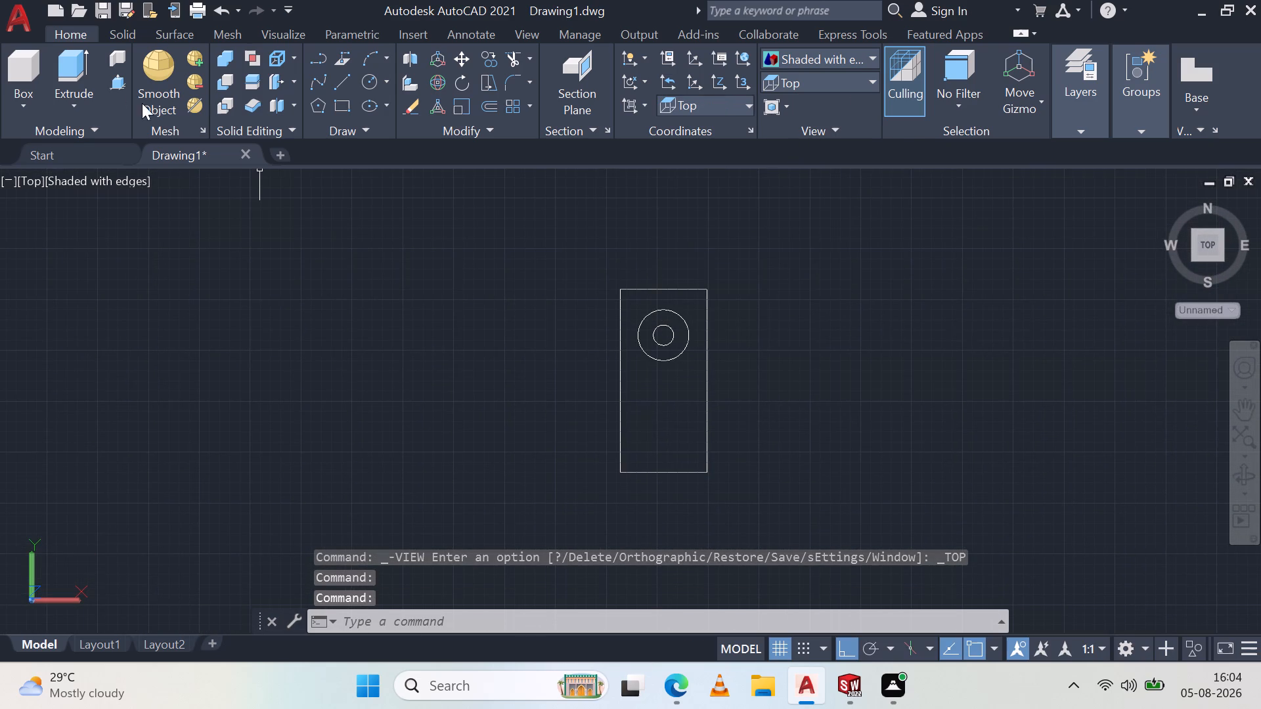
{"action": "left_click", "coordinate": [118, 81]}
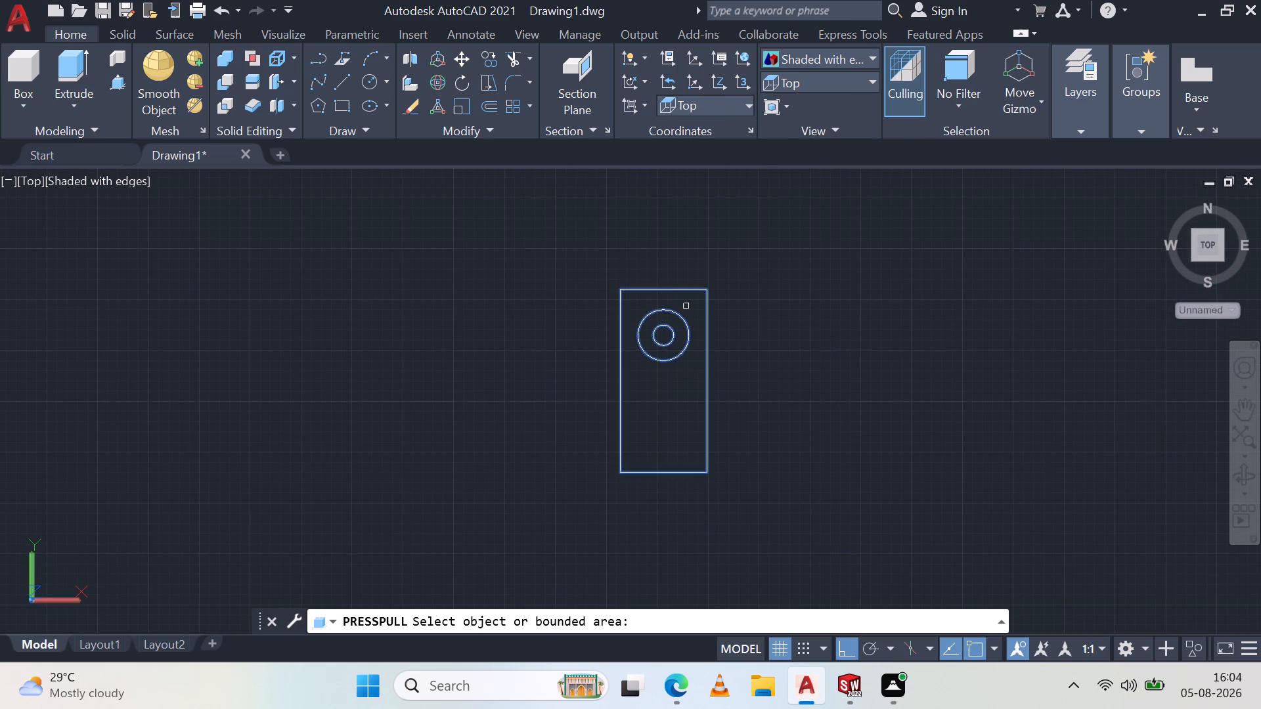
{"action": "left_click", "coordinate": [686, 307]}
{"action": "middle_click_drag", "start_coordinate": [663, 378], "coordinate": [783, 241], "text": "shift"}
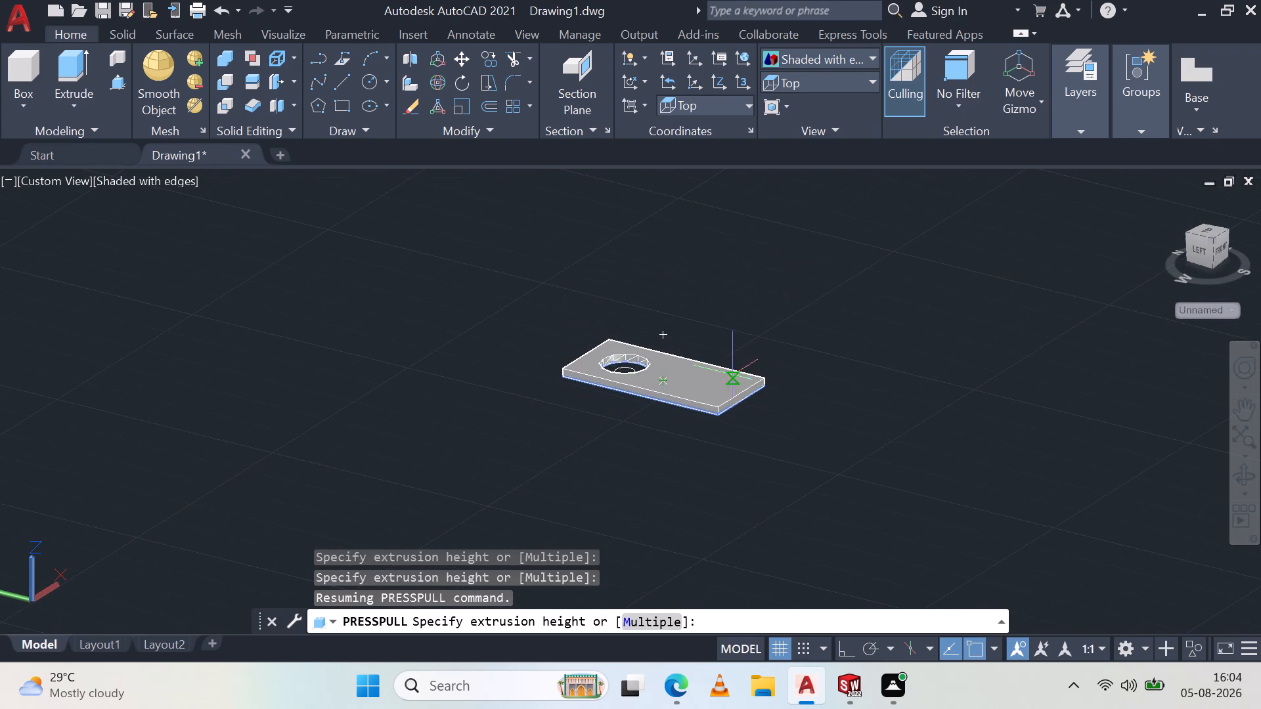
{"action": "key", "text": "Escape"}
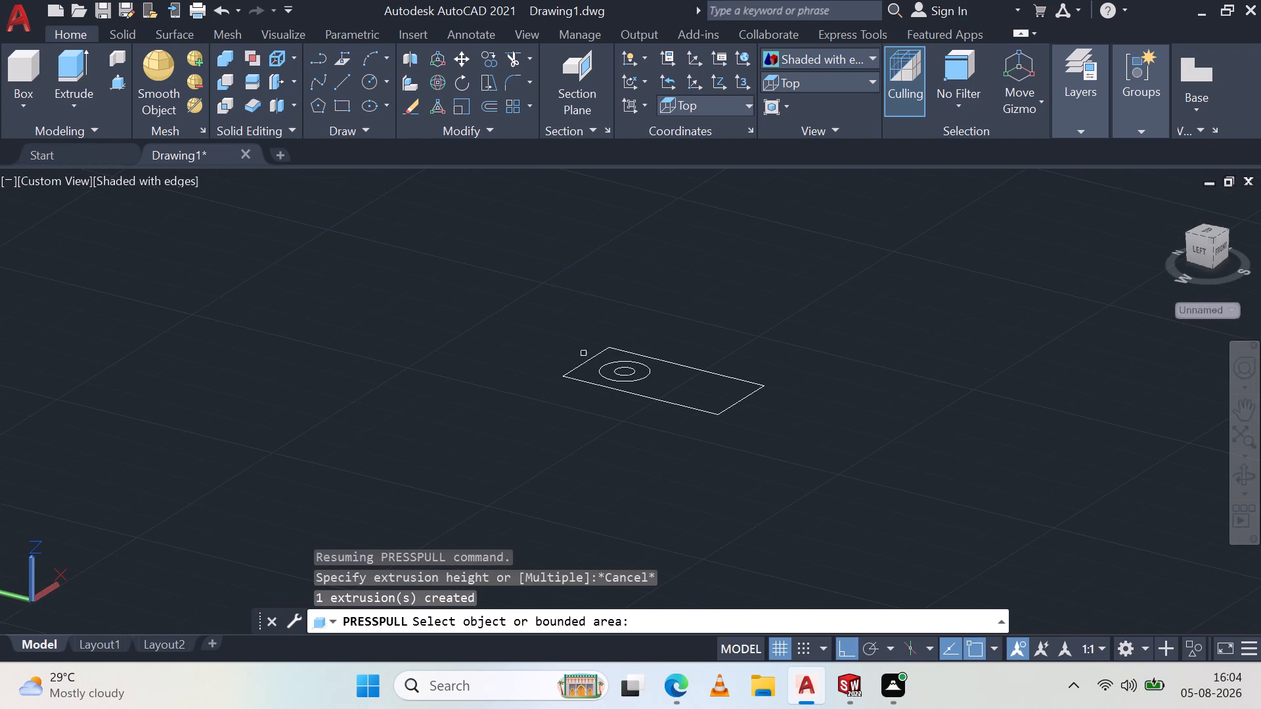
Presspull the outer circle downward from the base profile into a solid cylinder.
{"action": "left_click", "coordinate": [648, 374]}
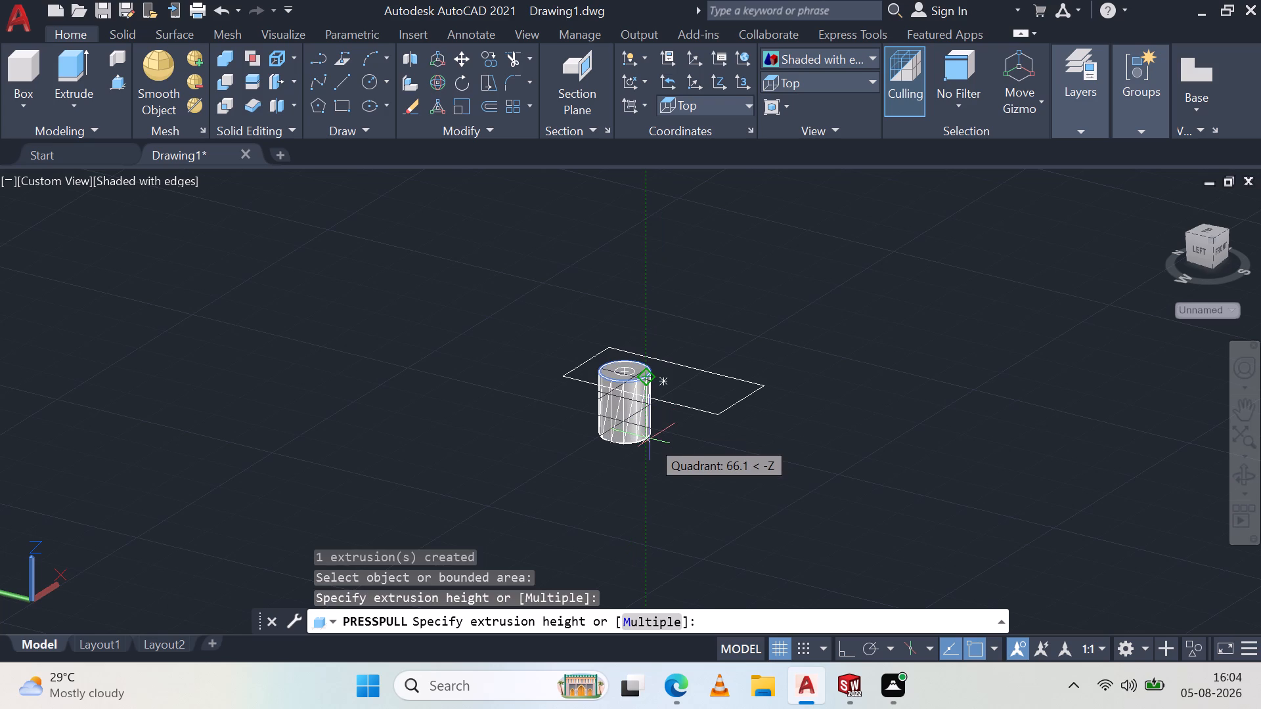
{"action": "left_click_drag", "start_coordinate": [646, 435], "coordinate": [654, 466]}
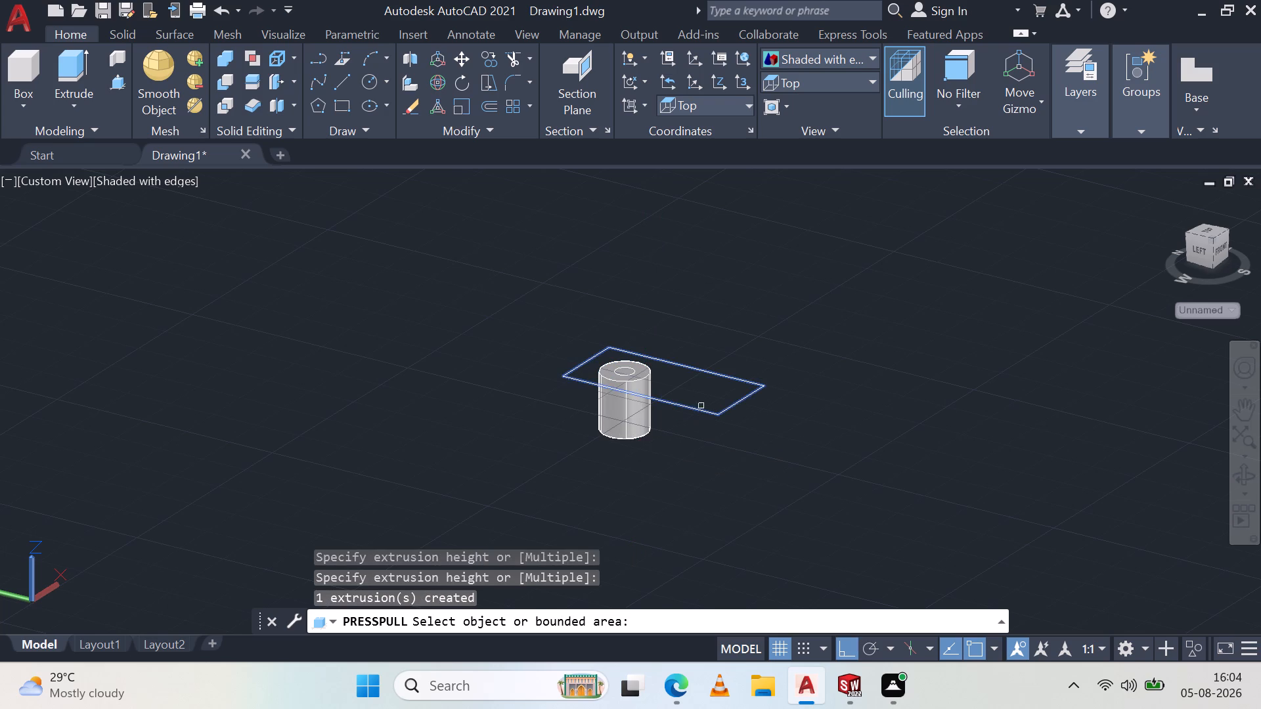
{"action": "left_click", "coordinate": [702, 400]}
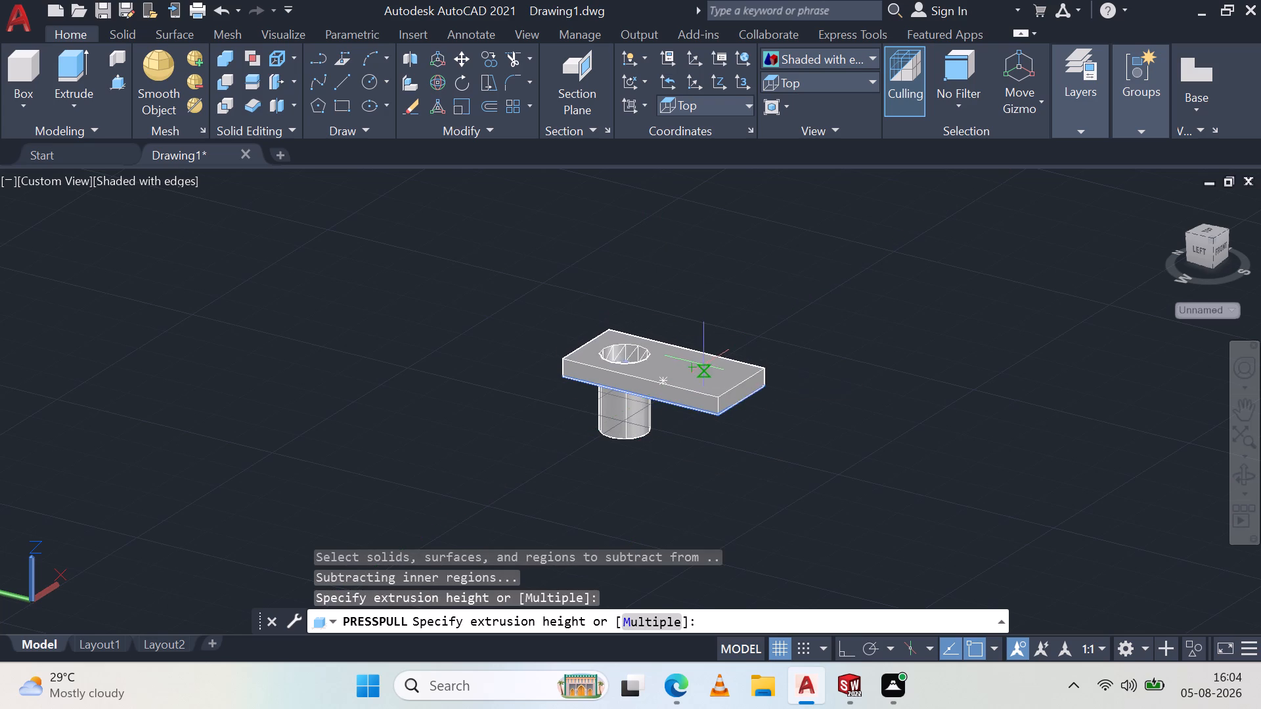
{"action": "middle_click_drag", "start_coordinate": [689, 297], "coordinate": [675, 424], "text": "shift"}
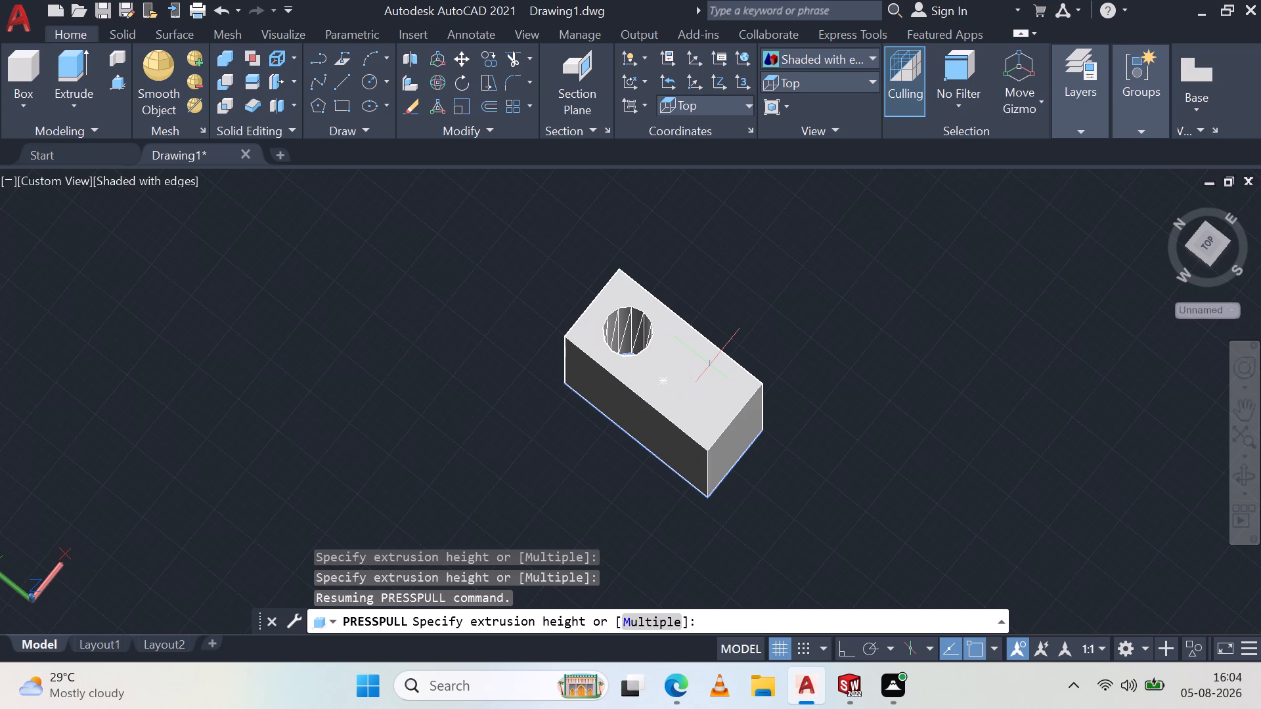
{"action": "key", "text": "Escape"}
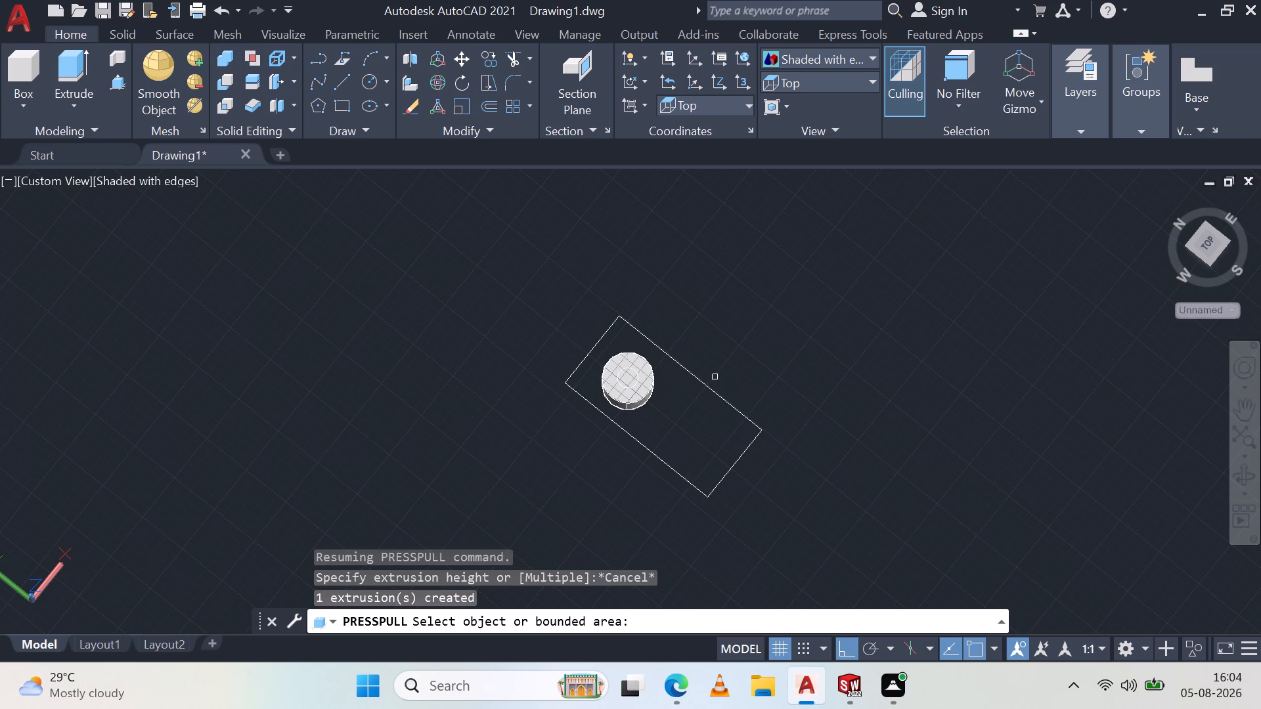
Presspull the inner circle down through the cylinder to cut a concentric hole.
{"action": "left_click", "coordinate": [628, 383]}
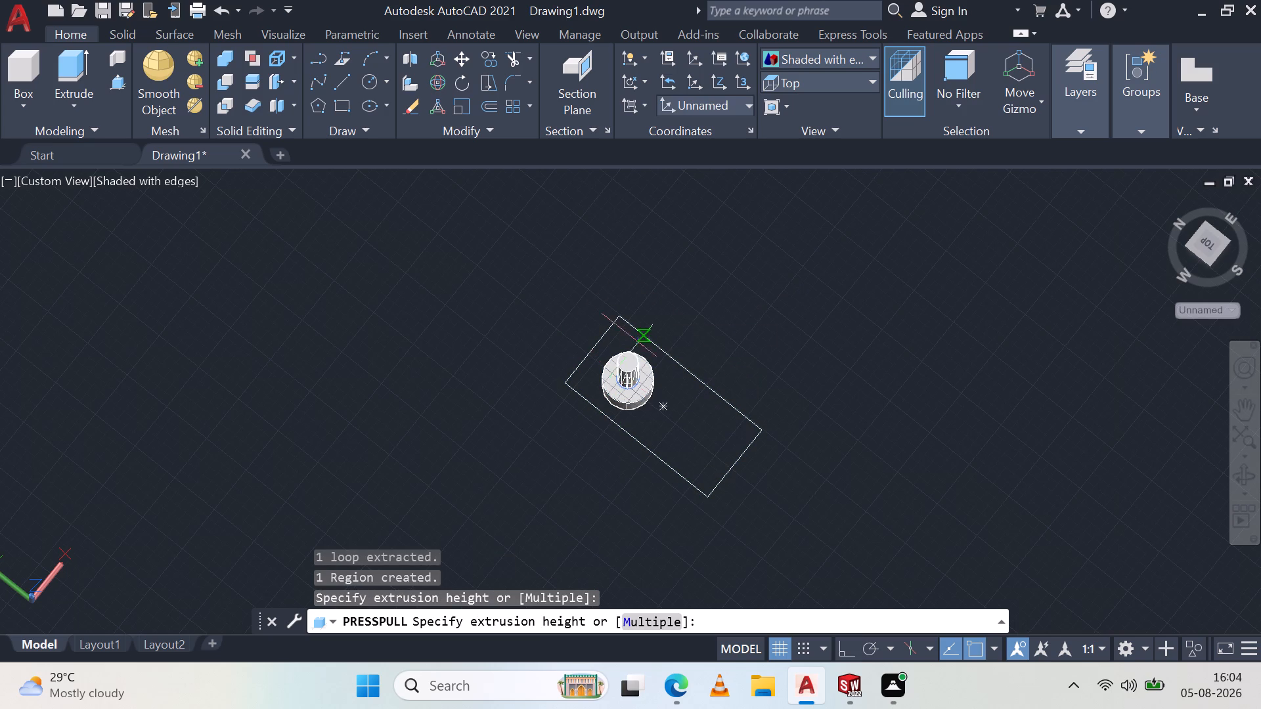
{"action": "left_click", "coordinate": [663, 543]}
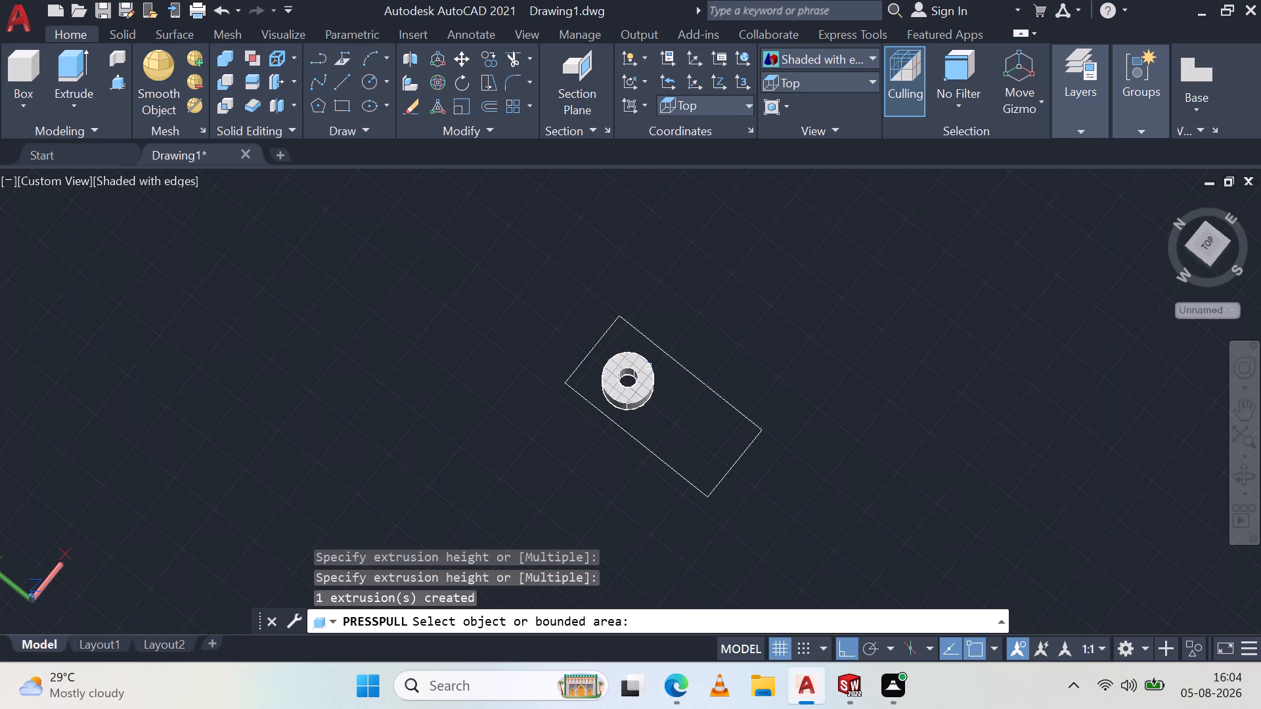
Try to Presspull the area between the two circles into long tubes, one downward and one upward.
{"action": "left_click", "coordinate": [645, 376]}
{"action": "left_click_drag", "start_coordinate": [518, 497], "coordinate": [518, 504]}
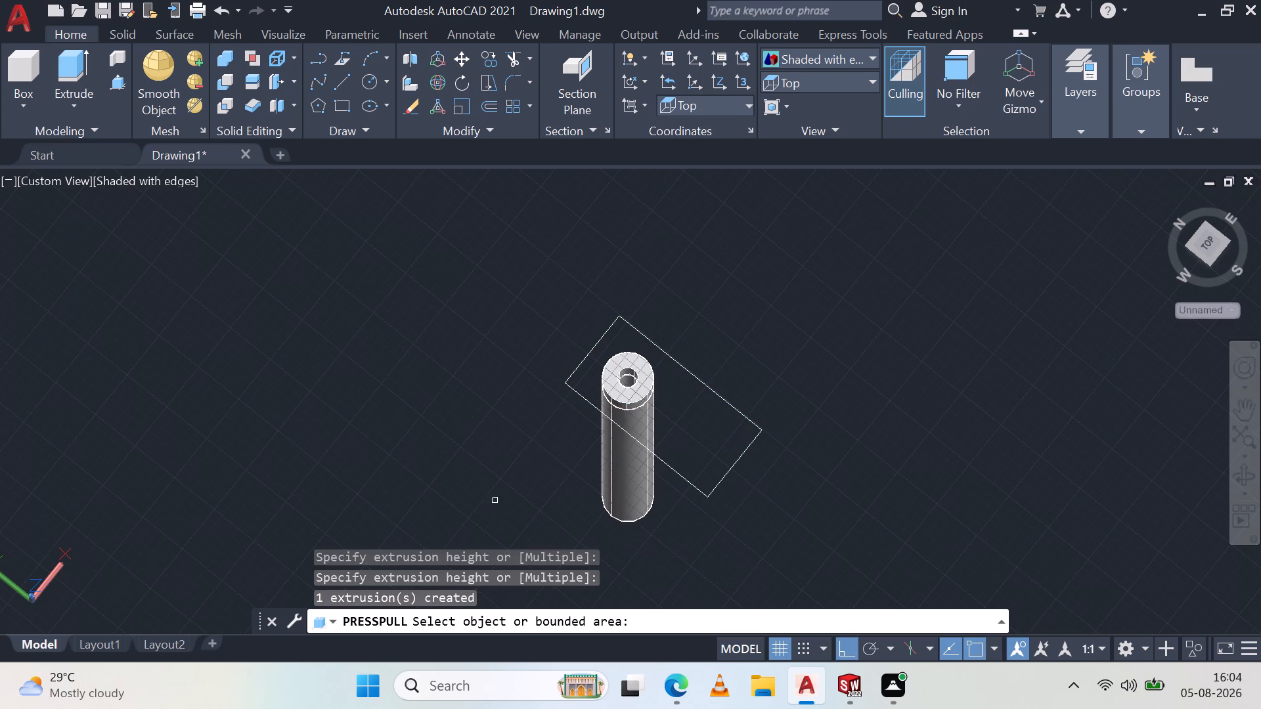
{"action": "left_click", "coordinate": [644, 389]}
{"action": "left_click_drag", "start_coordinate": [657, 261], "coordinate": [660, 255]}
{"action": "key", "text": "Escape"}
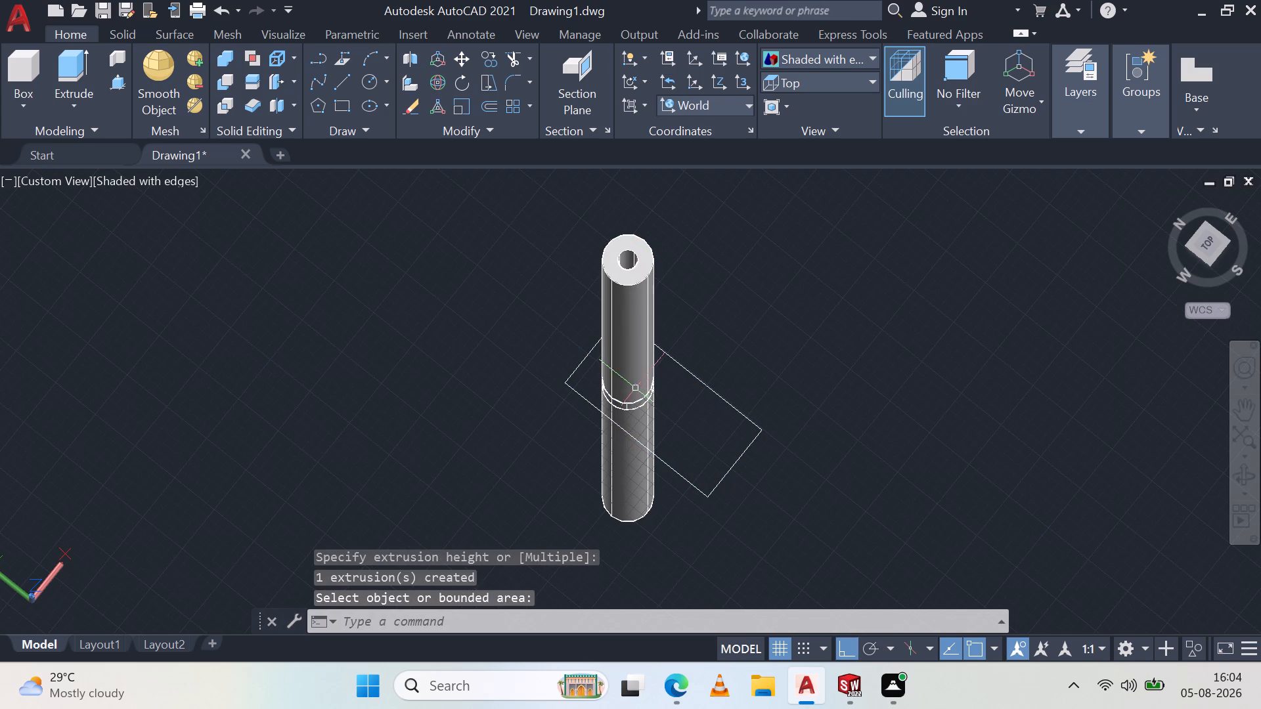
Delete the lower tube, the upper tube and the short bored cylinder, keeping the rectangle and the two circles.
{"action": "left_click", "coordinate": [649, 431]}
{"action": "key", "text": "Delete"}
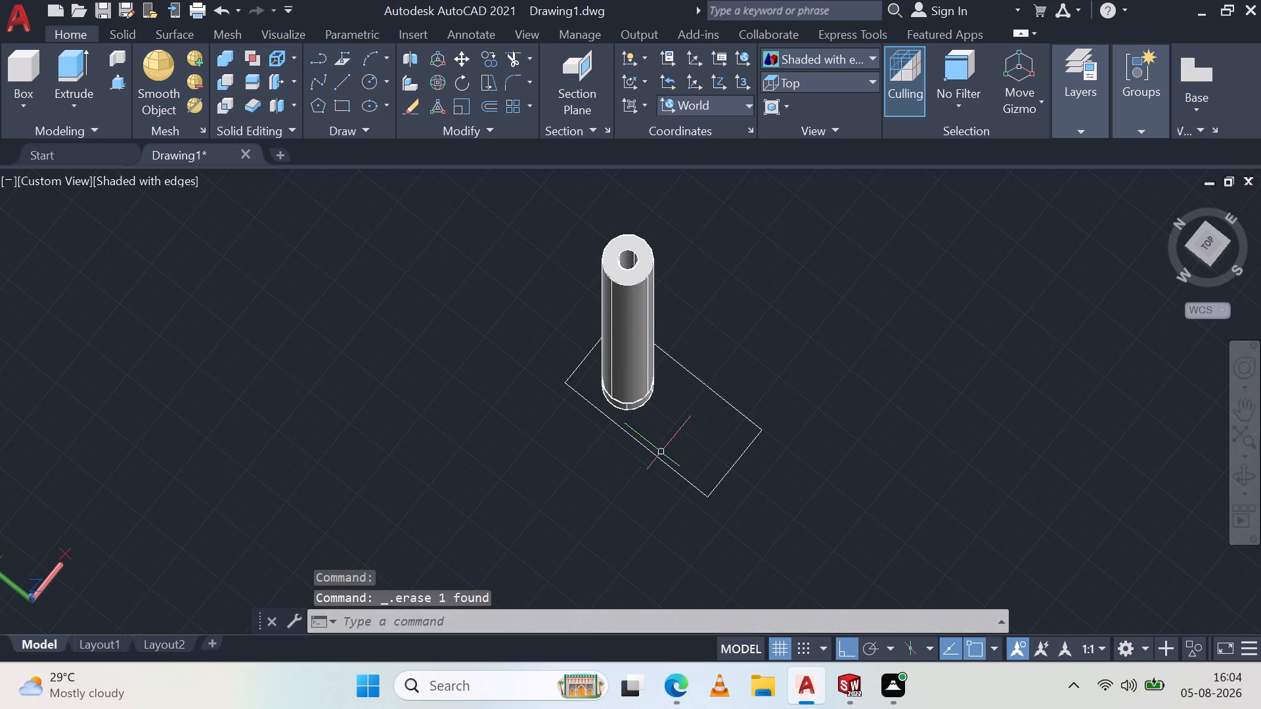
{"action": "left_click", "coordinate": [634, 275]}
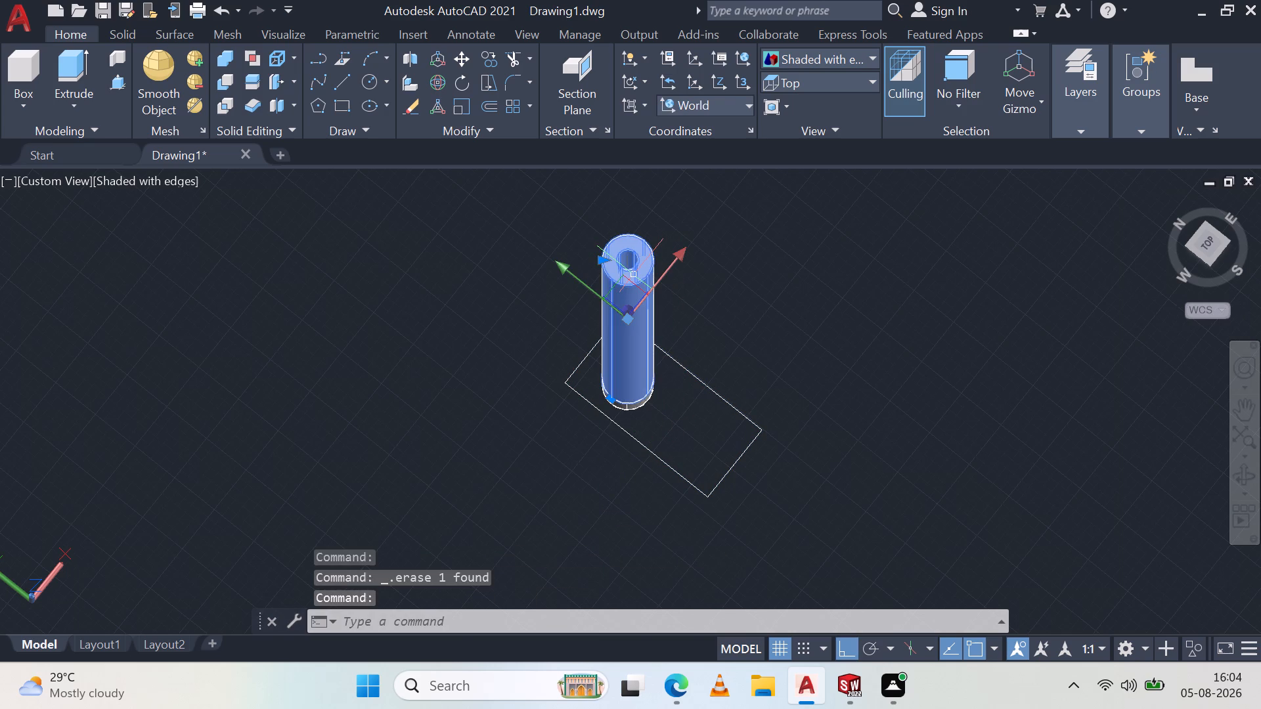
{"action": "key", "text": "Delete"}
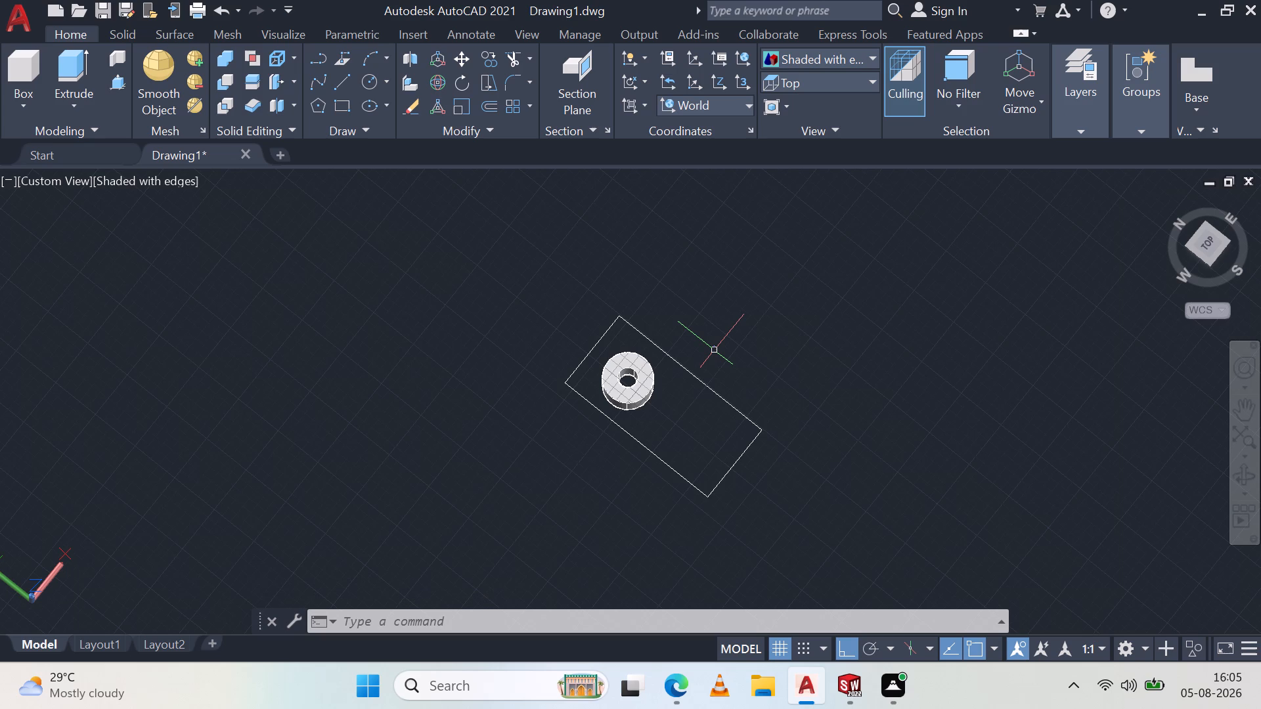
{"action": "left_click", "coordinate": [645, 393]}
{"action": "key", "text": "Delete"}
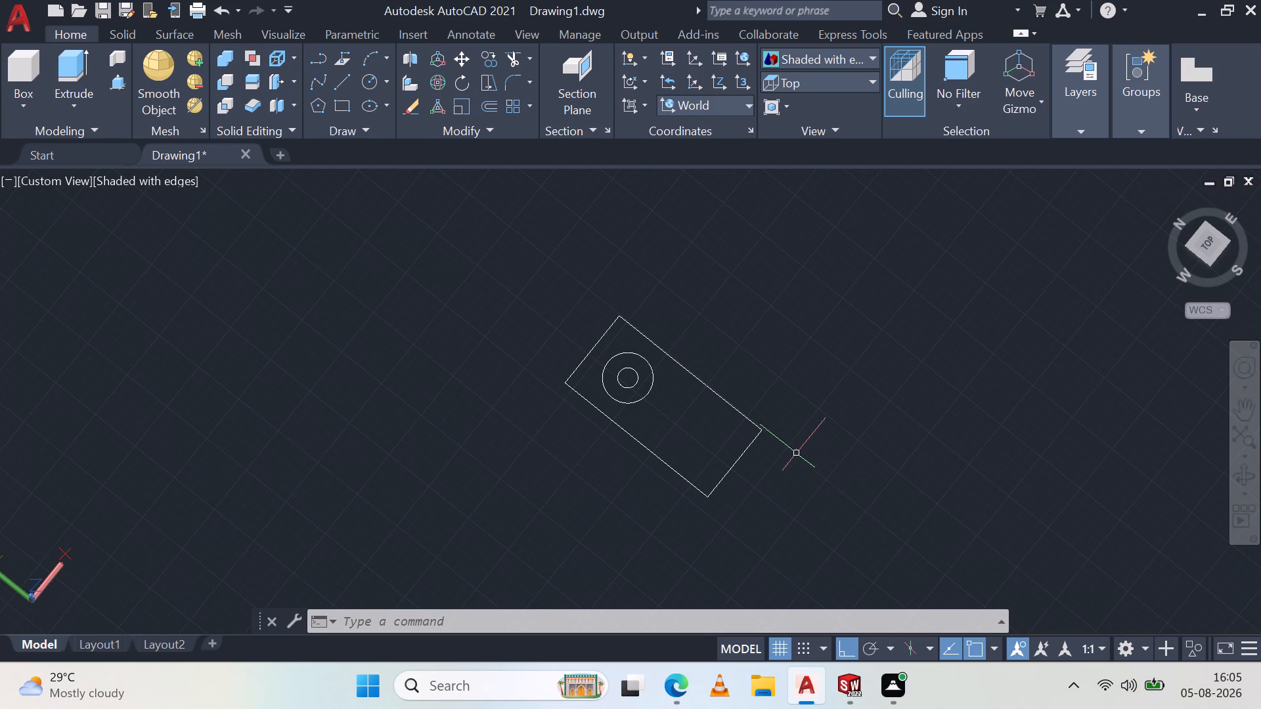
Presspull the outer circle downward from the base profile into a tall solid cylinder.
{"action": "middle_click_drag", "start_coordinate": [807, 422], "coordinate": [786, 377]}
{"action": "scroll", "coordinate": [820, 415], "scroll_direction": "down", "scroll_amount": 1}
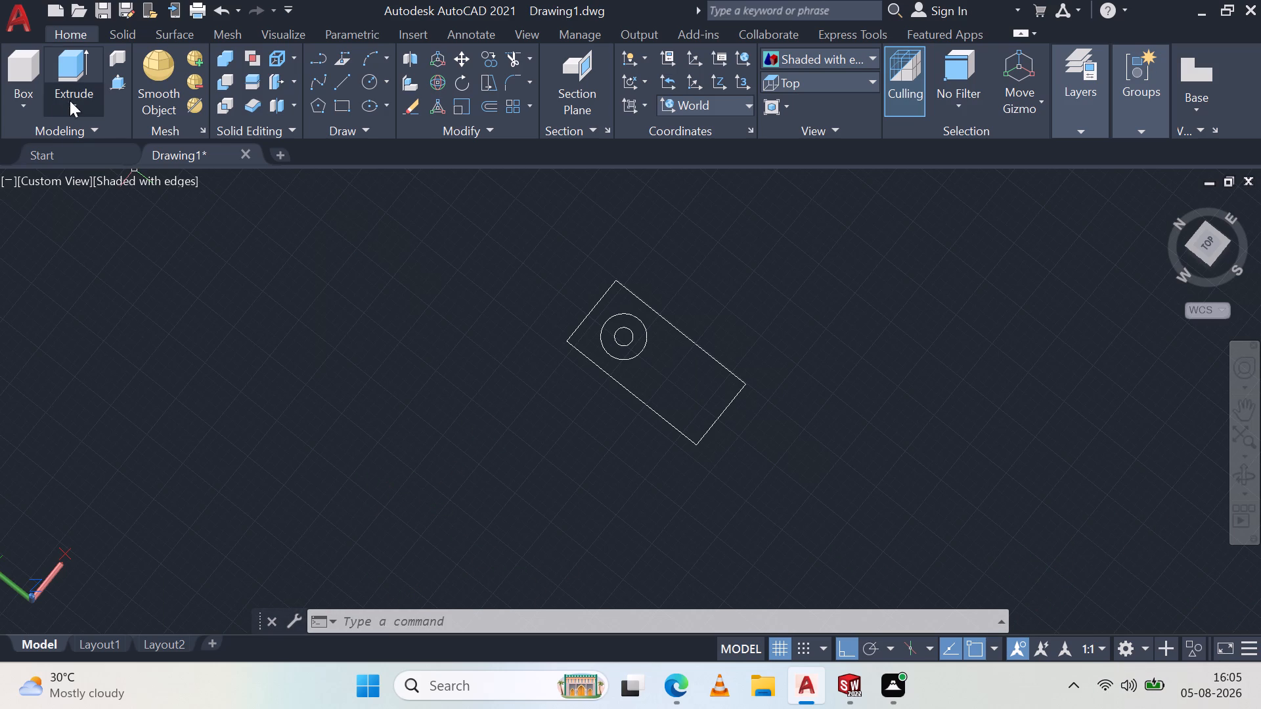
{"action": "left_click", "coordinate": [114, 83]}
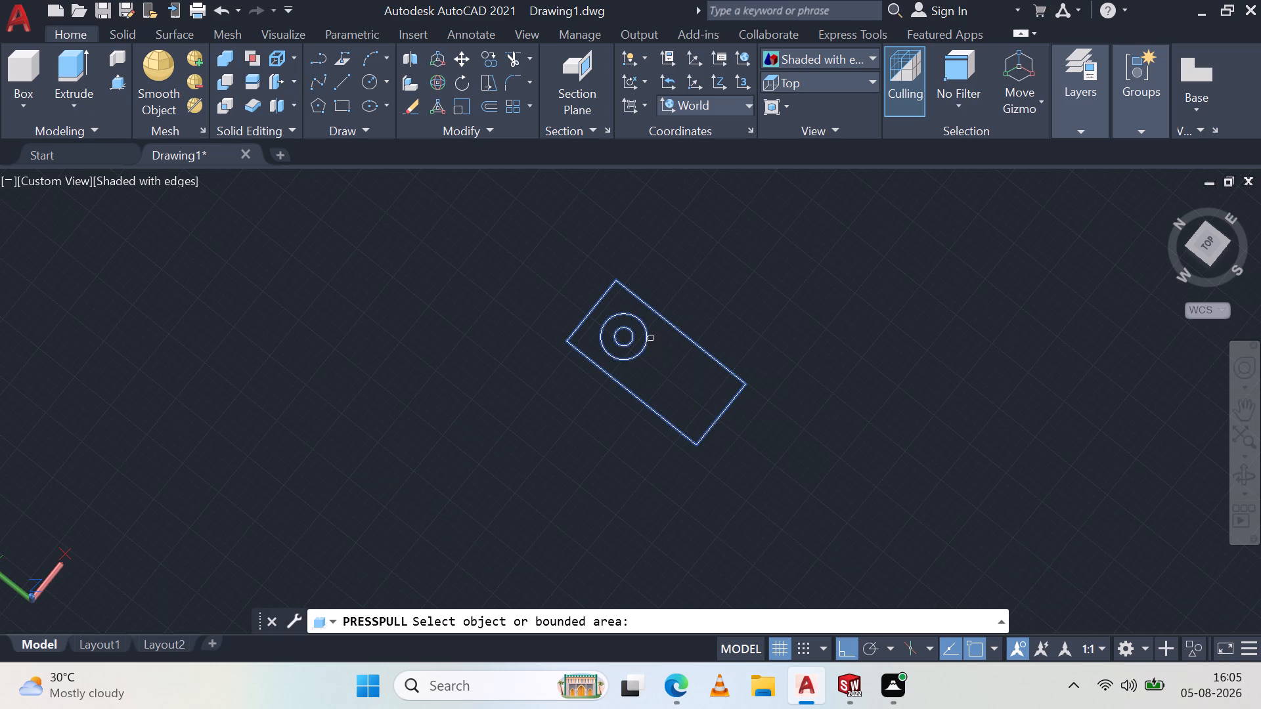
{"action": "left_click", "coordinate": [648, 339]}
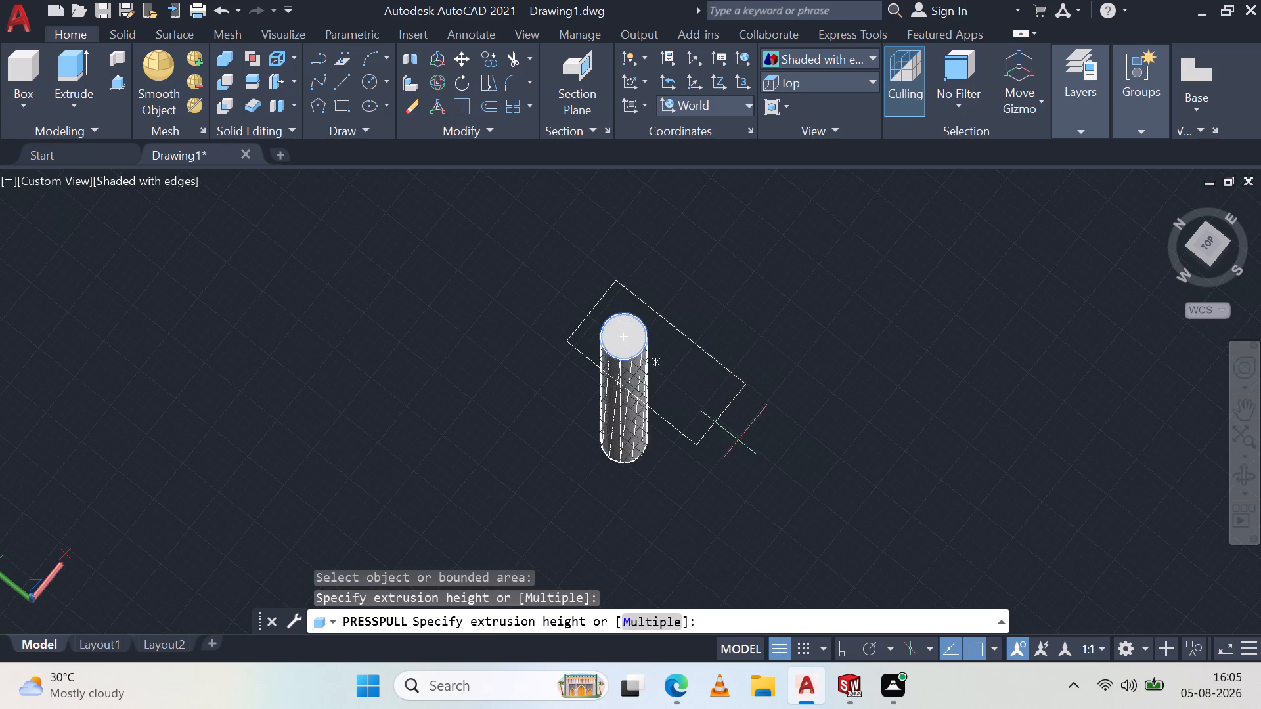
{"action": "left_click_drag", "start_coordinate": [428, 459], "coordinate": [334, 457]}
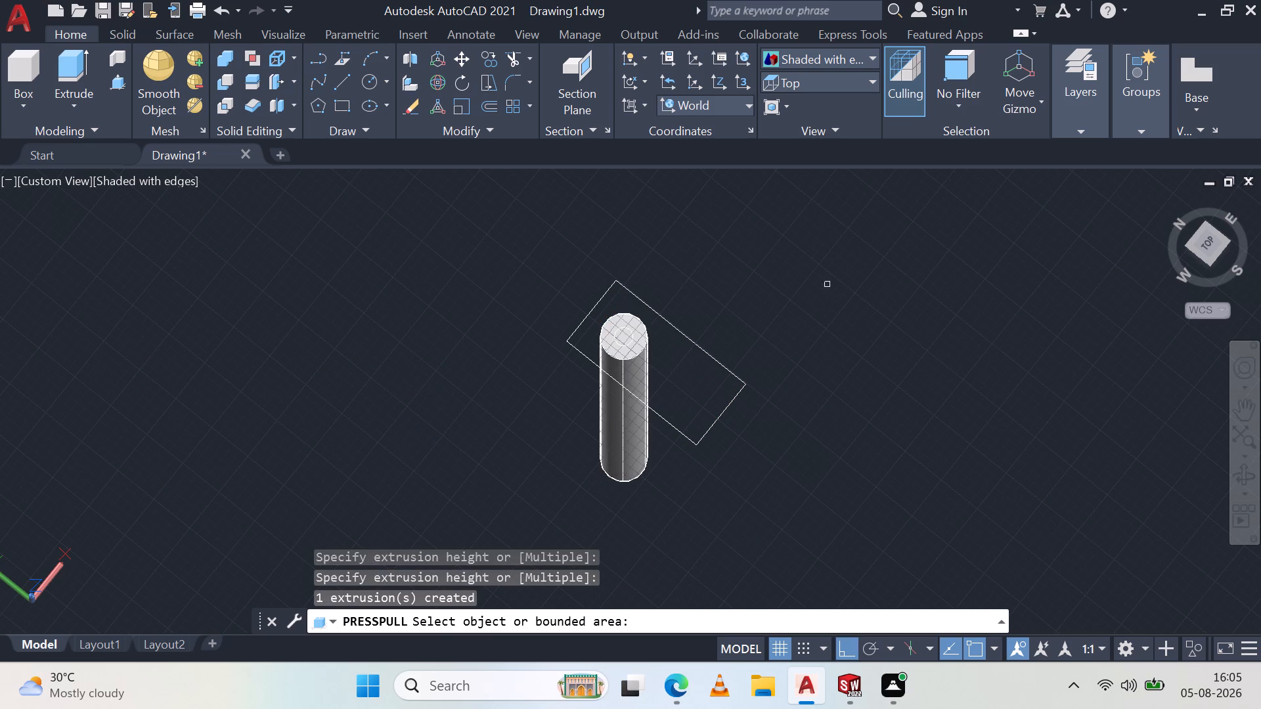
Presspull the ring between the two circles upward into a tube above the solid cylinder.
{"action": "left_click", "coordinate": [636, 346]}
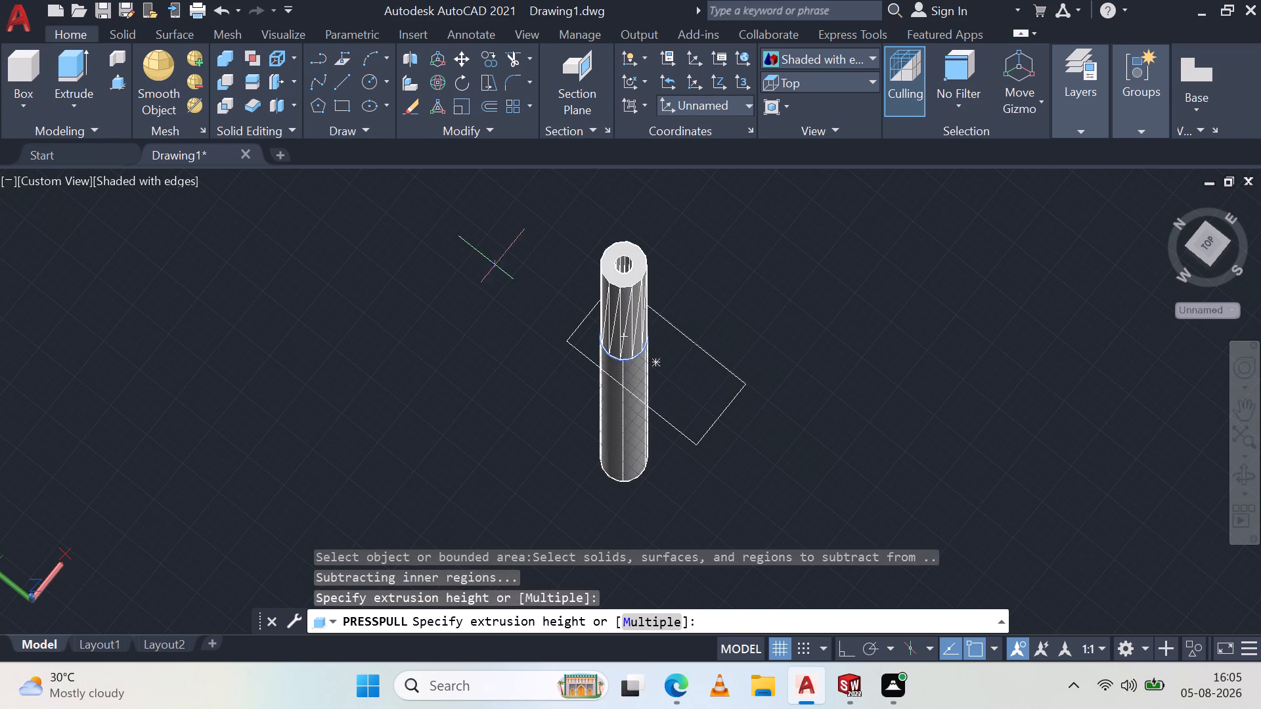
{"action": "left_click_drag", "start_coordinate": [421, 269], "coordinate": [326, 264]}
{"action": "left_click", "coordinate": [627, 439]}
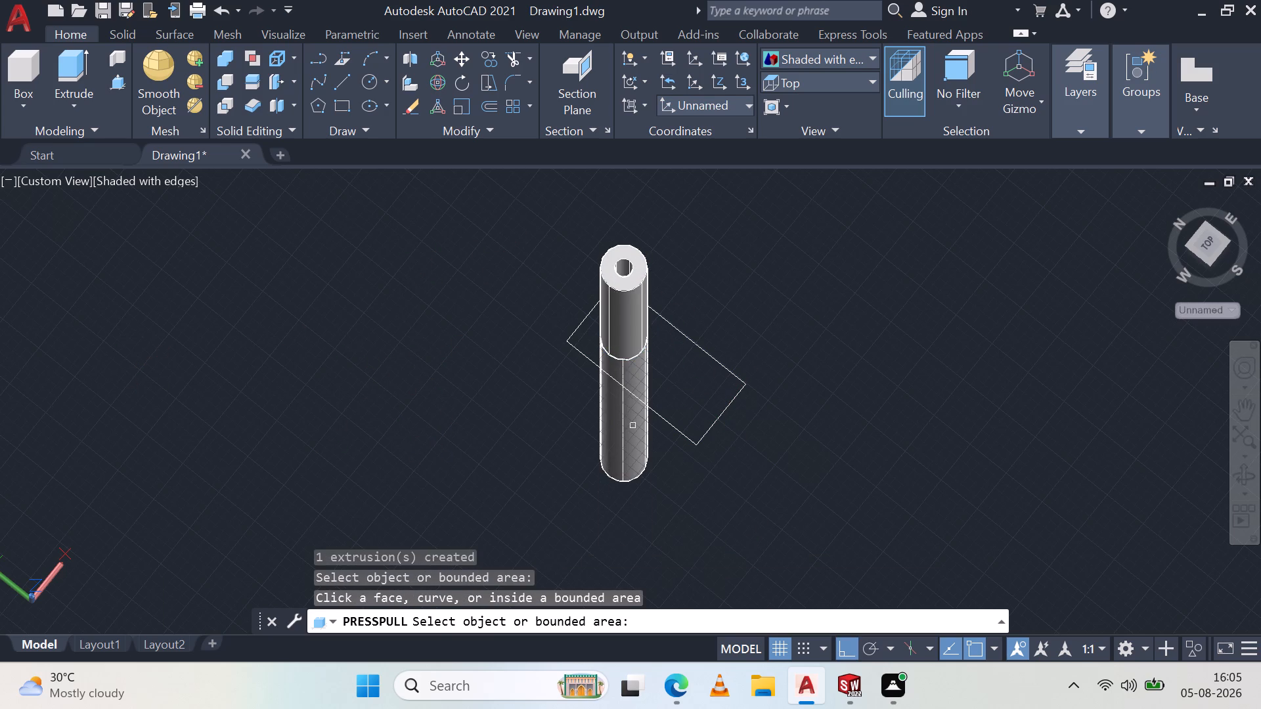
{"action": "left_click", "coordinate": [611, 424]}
Presspull the rectangle area around the outer circle upward into a thick plate.
{"action": "left_click", "coordinate": [706, 392]}
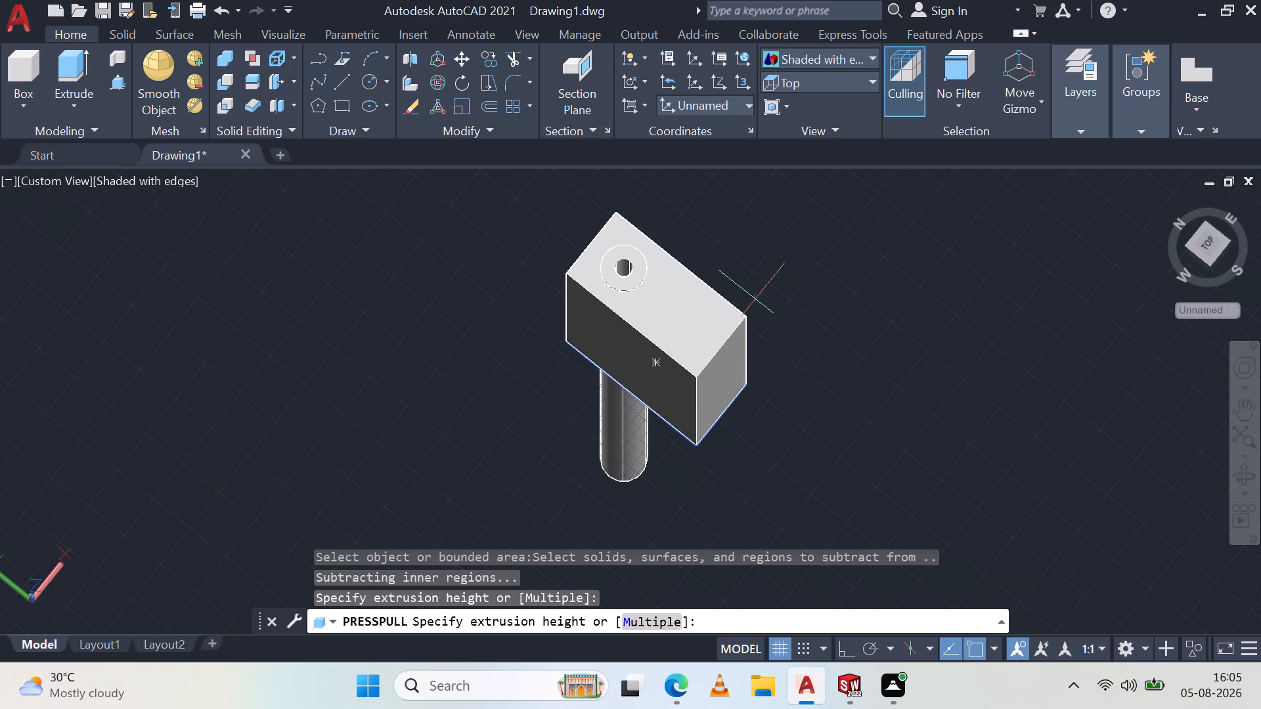
{"action": "left_click", "coordinate": [761, 333]}
{"action": "key", "text": "Escape"}
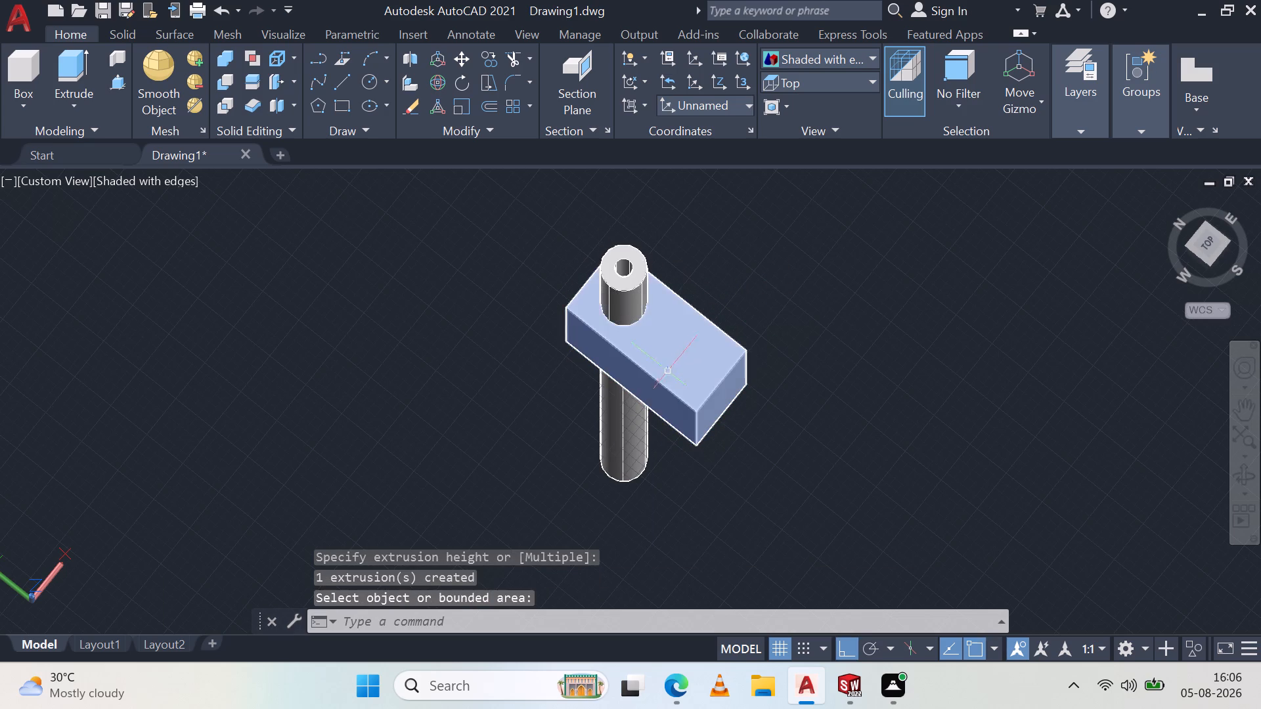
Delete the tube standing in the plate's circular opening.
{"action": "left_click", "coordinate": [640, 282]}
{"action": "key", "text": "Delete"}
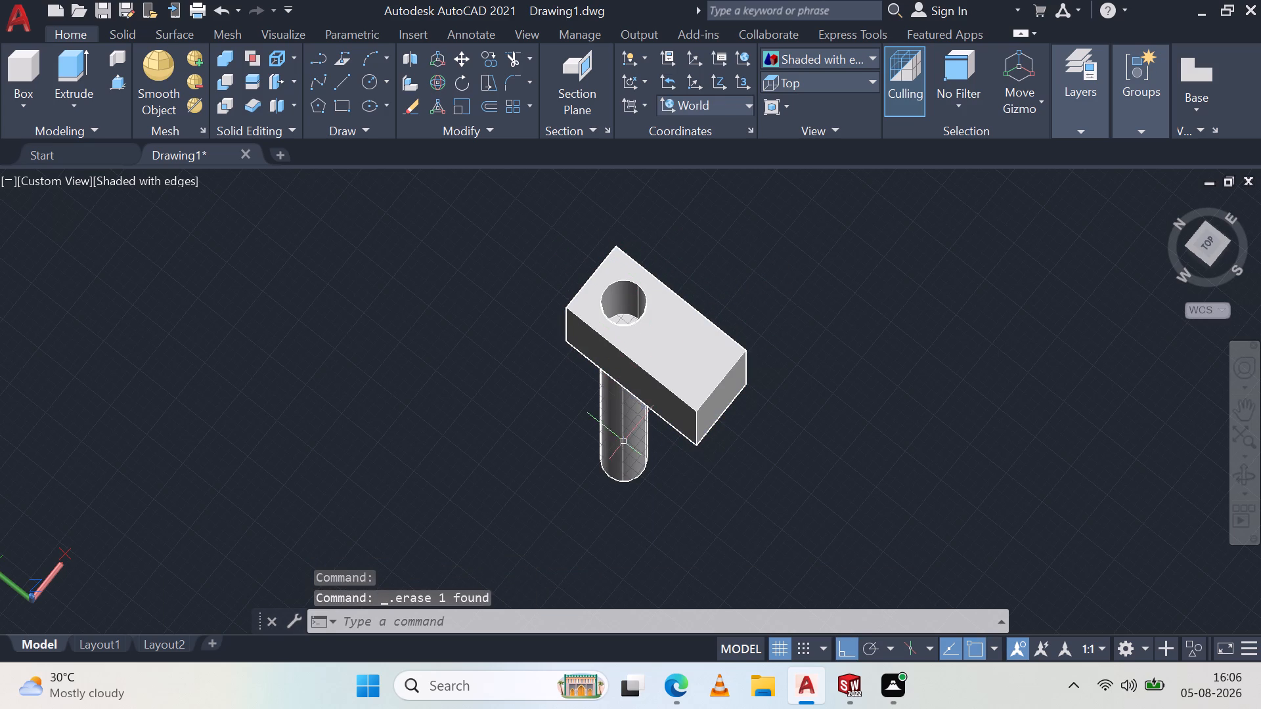
Delete the tall solid cylinder and the thick plate, keeping the rectangle and the two circles.
{"action": "left_click", "coordinate": [624, 442]}
{"action": "key", "text": "Delete"}
{"action": "left_click", "coordinate": [636, 342]}
{"action": "key", "text": "Delete"}
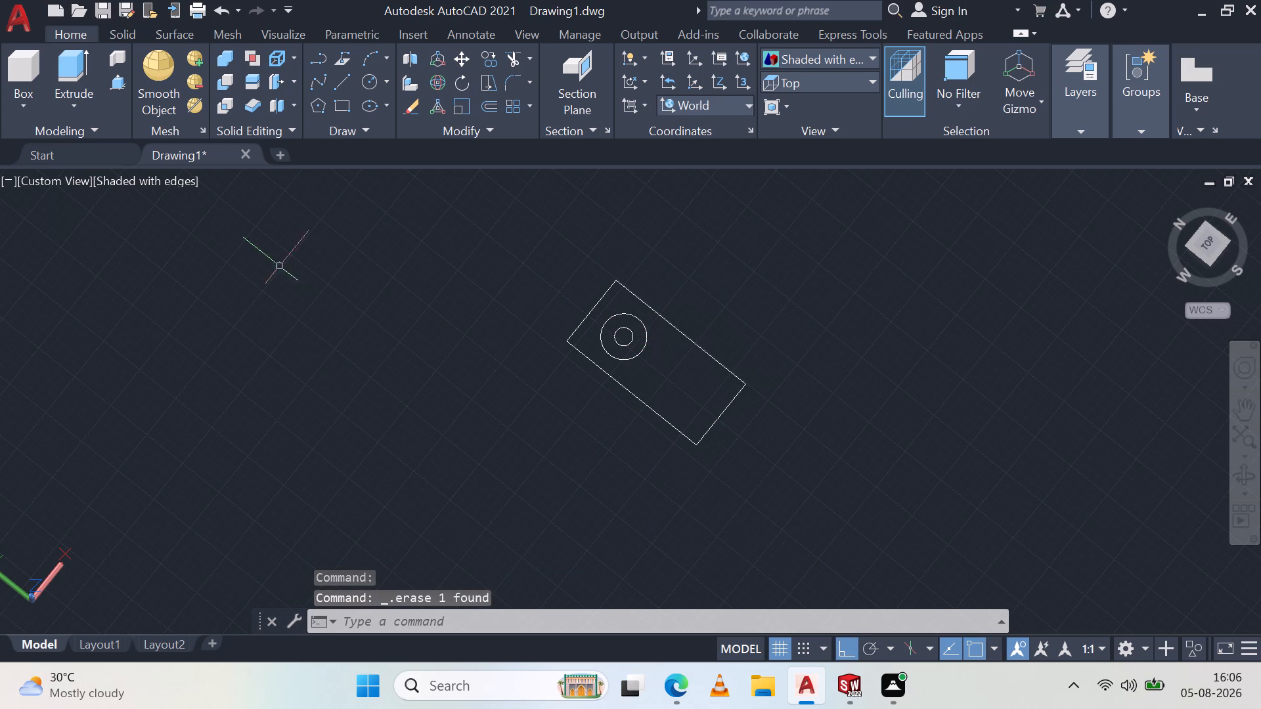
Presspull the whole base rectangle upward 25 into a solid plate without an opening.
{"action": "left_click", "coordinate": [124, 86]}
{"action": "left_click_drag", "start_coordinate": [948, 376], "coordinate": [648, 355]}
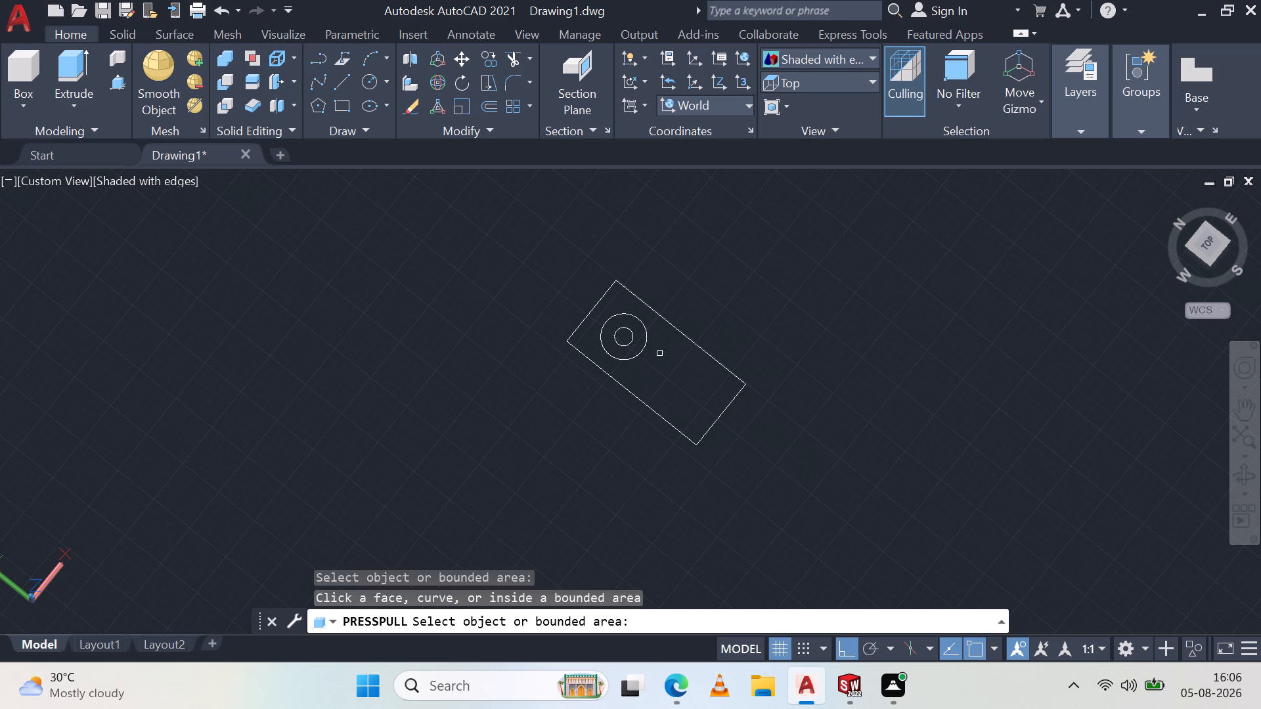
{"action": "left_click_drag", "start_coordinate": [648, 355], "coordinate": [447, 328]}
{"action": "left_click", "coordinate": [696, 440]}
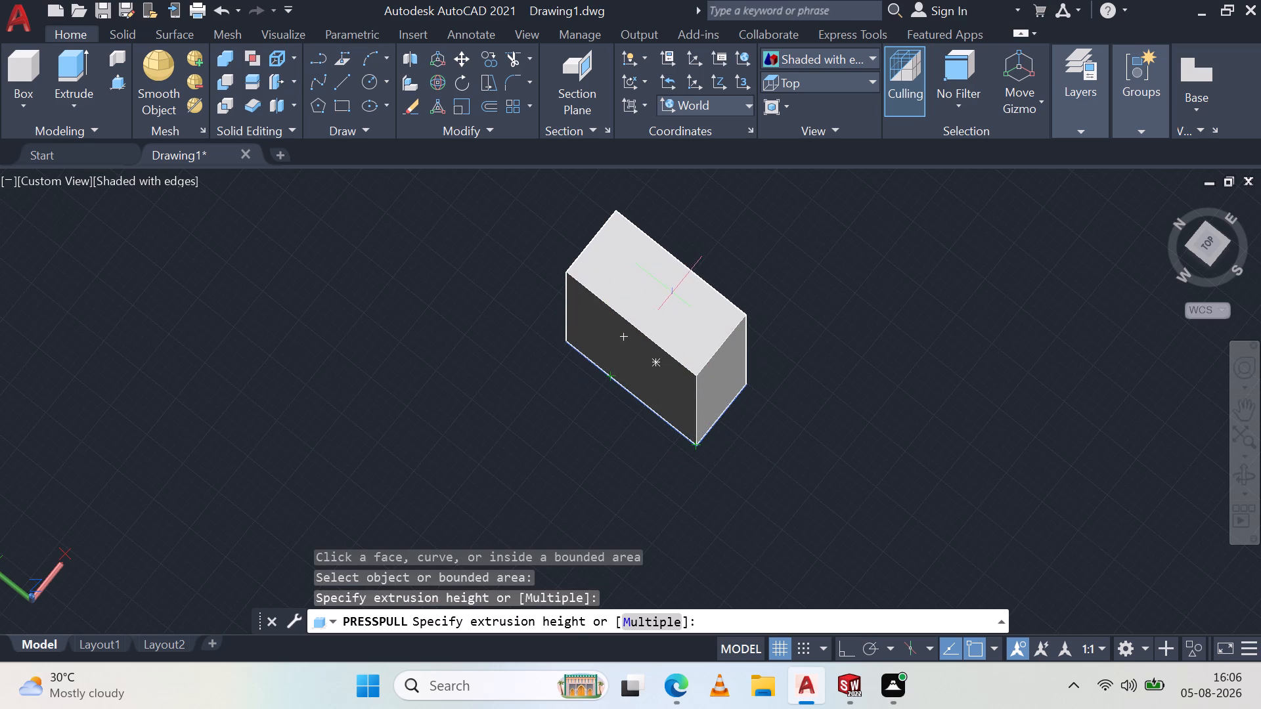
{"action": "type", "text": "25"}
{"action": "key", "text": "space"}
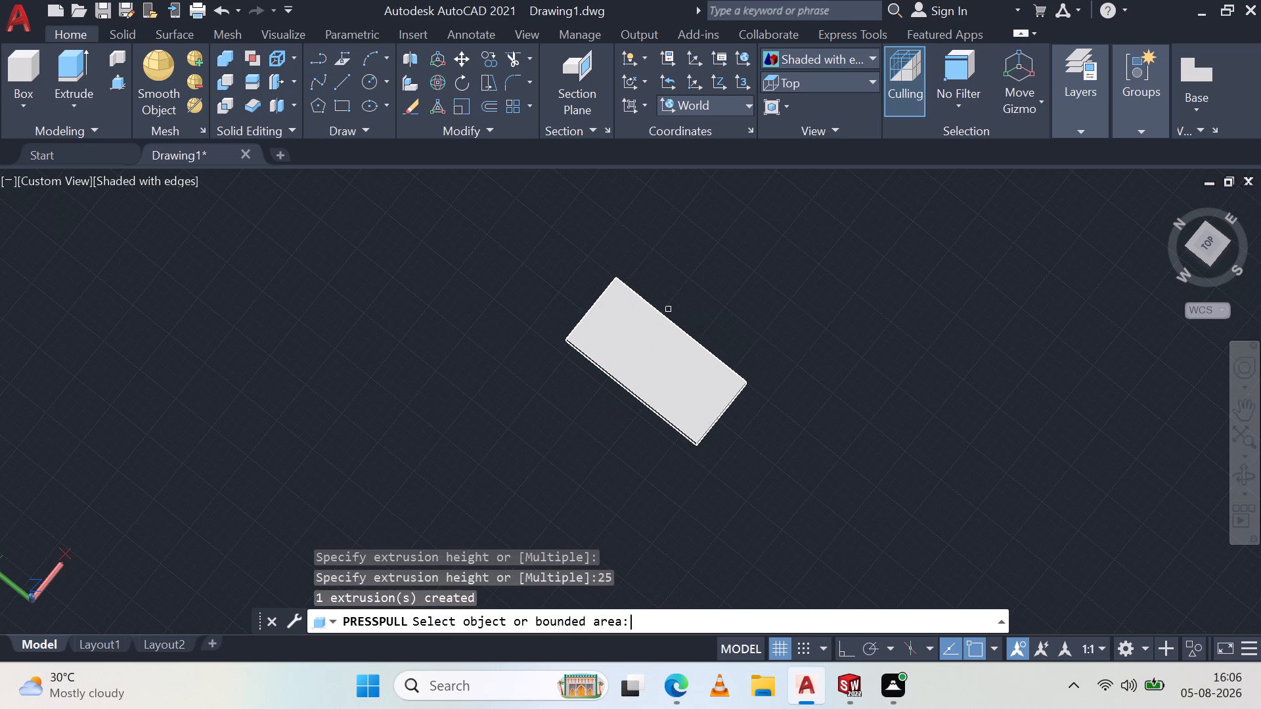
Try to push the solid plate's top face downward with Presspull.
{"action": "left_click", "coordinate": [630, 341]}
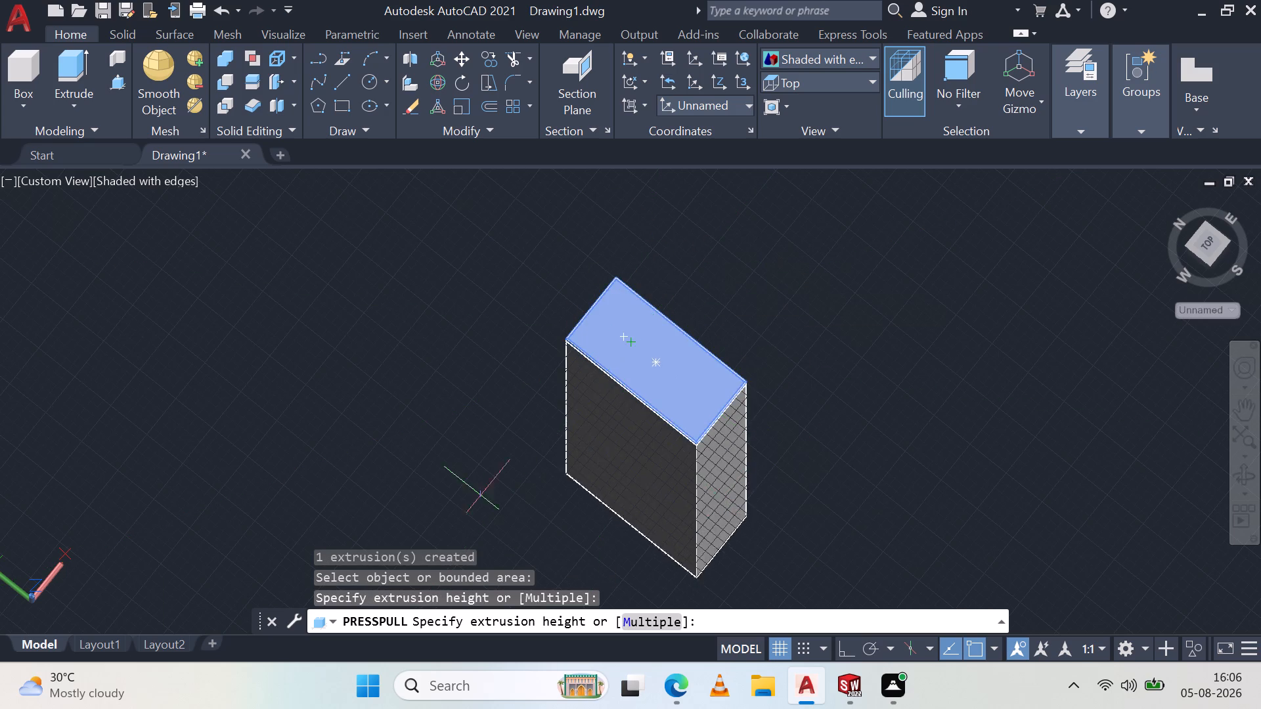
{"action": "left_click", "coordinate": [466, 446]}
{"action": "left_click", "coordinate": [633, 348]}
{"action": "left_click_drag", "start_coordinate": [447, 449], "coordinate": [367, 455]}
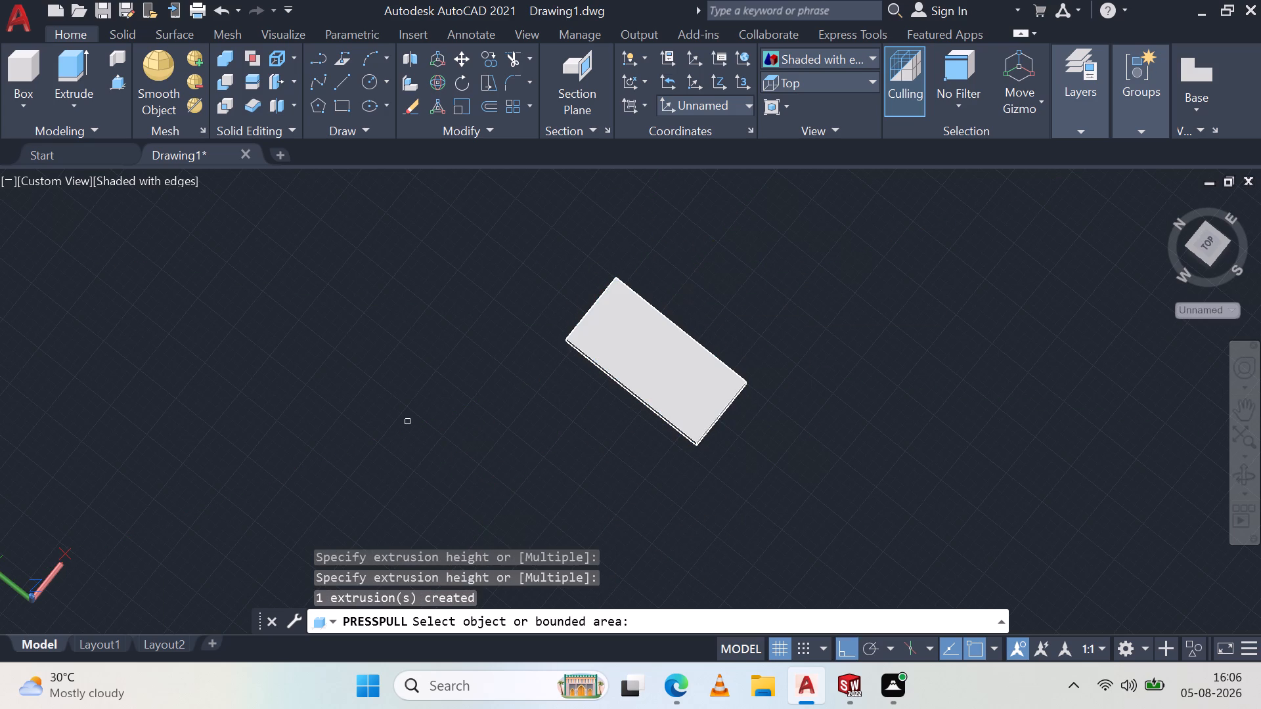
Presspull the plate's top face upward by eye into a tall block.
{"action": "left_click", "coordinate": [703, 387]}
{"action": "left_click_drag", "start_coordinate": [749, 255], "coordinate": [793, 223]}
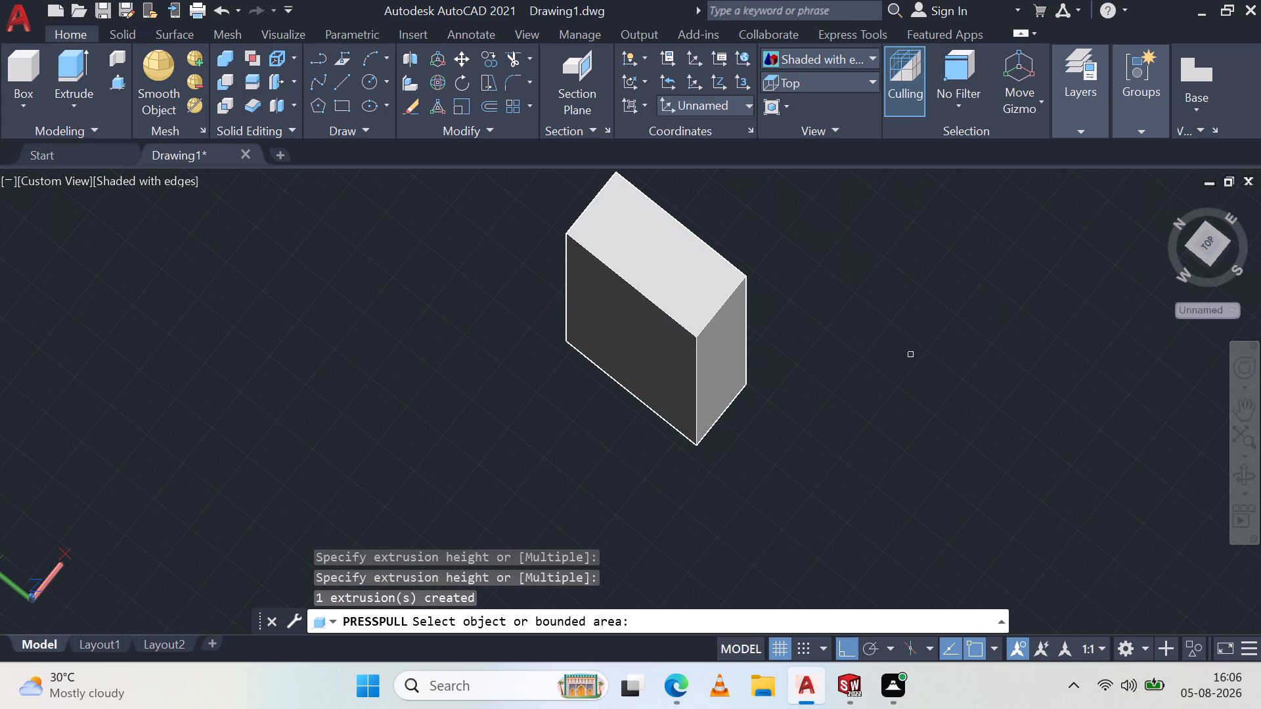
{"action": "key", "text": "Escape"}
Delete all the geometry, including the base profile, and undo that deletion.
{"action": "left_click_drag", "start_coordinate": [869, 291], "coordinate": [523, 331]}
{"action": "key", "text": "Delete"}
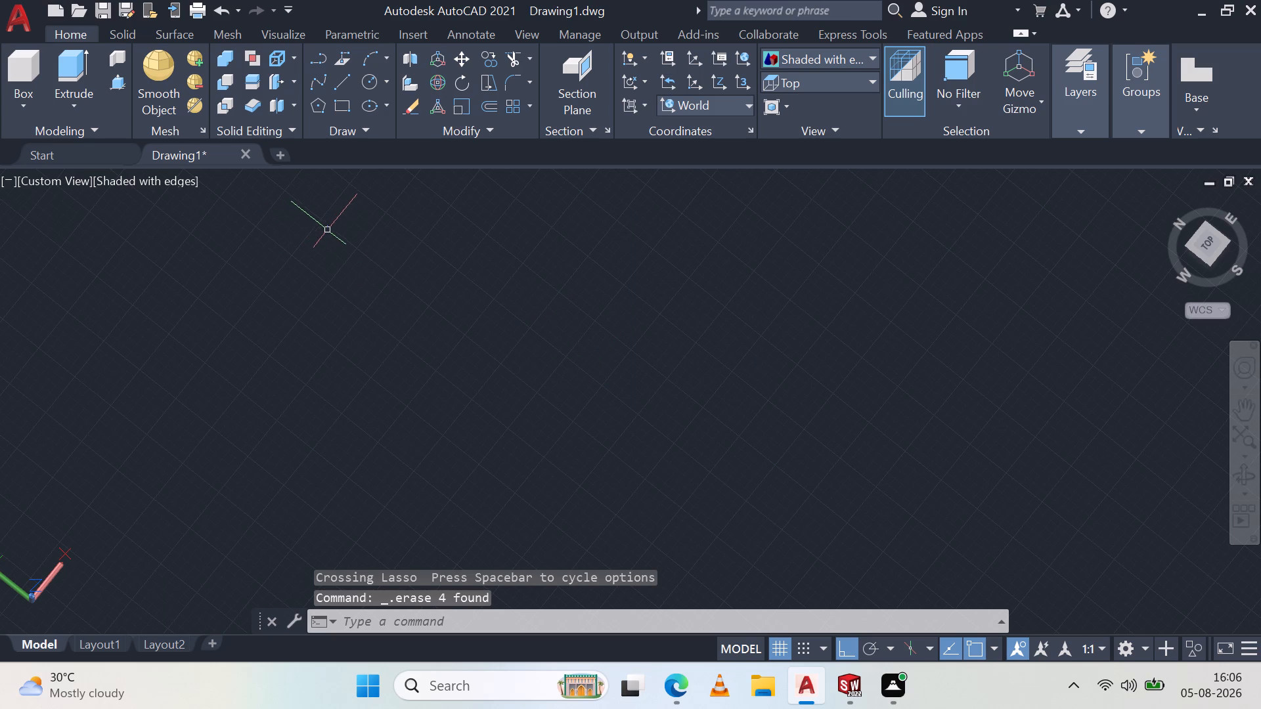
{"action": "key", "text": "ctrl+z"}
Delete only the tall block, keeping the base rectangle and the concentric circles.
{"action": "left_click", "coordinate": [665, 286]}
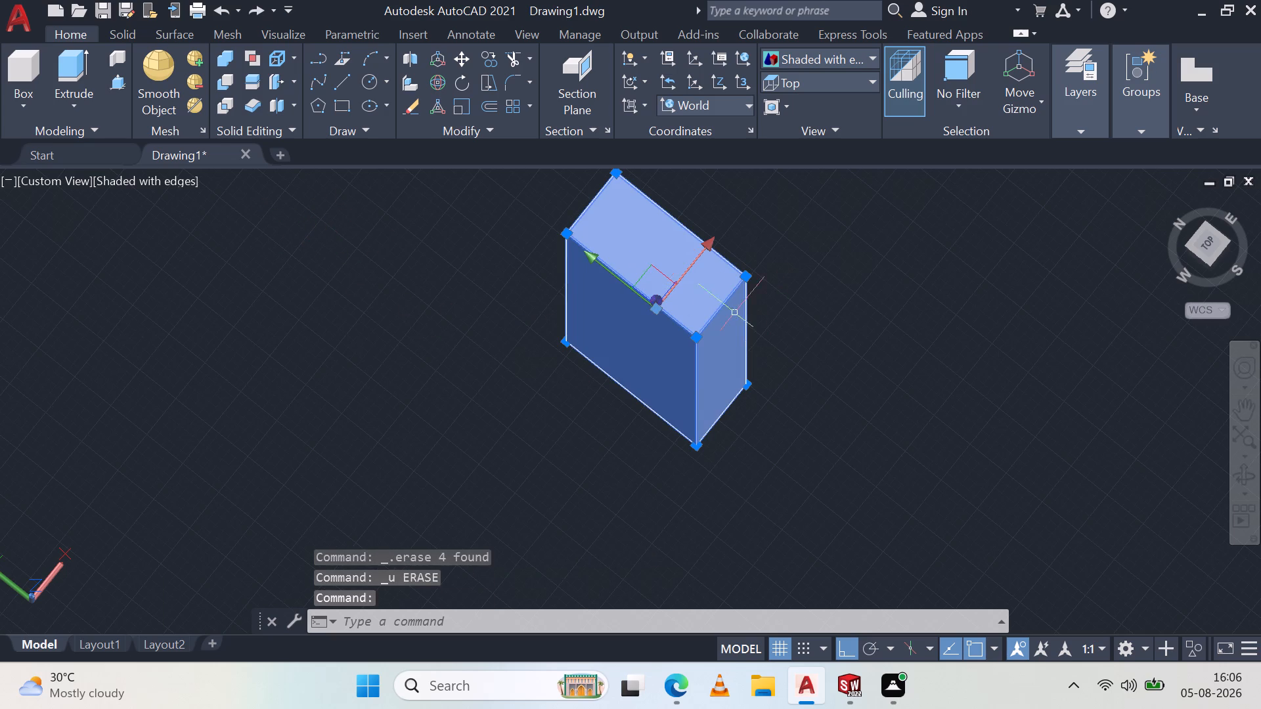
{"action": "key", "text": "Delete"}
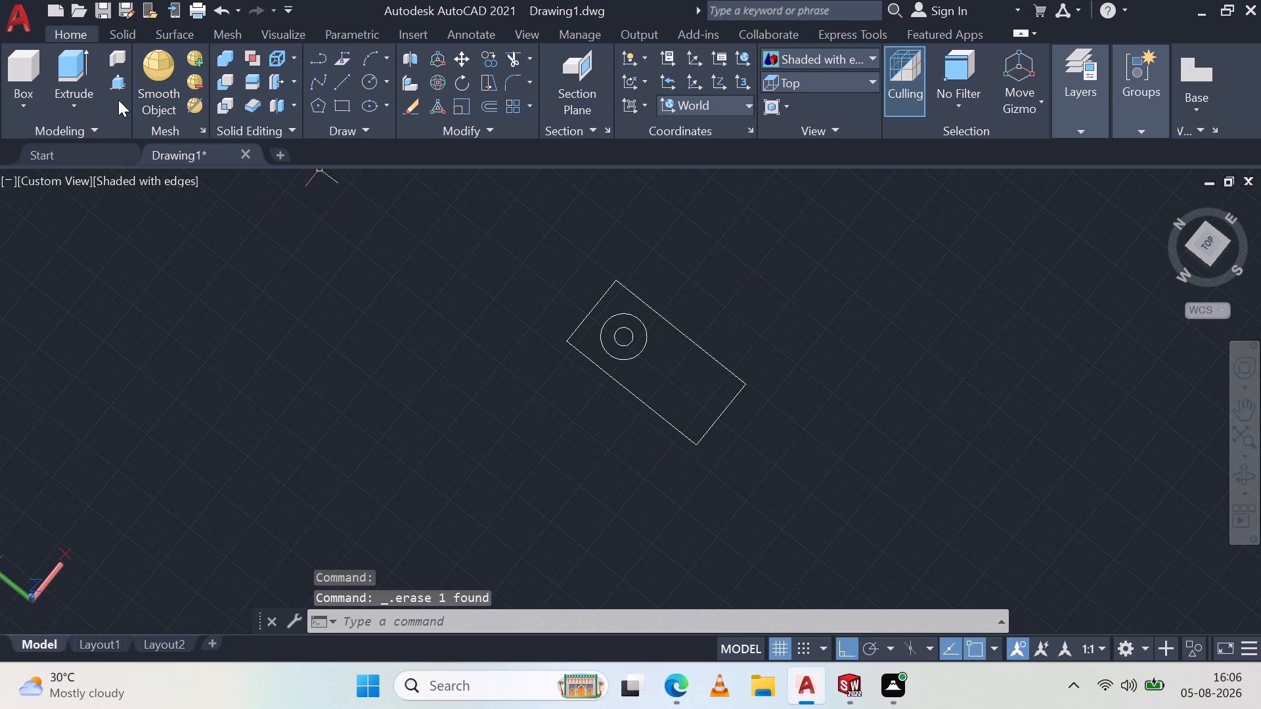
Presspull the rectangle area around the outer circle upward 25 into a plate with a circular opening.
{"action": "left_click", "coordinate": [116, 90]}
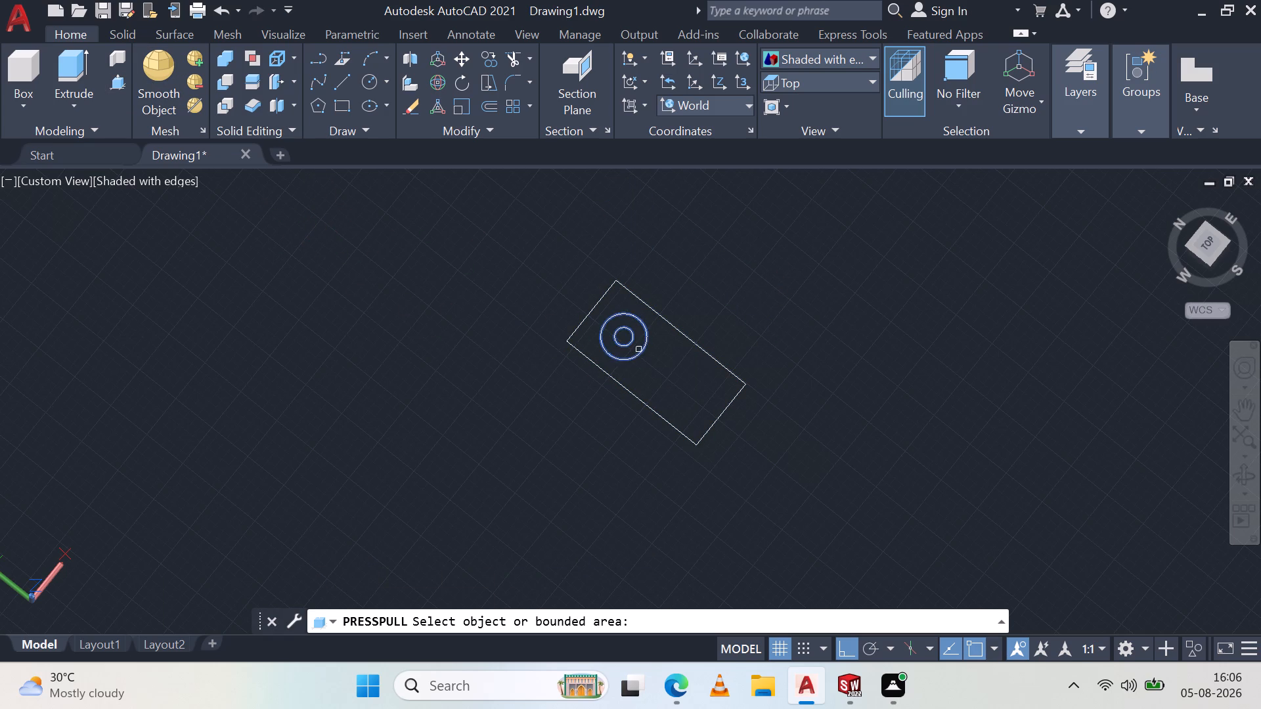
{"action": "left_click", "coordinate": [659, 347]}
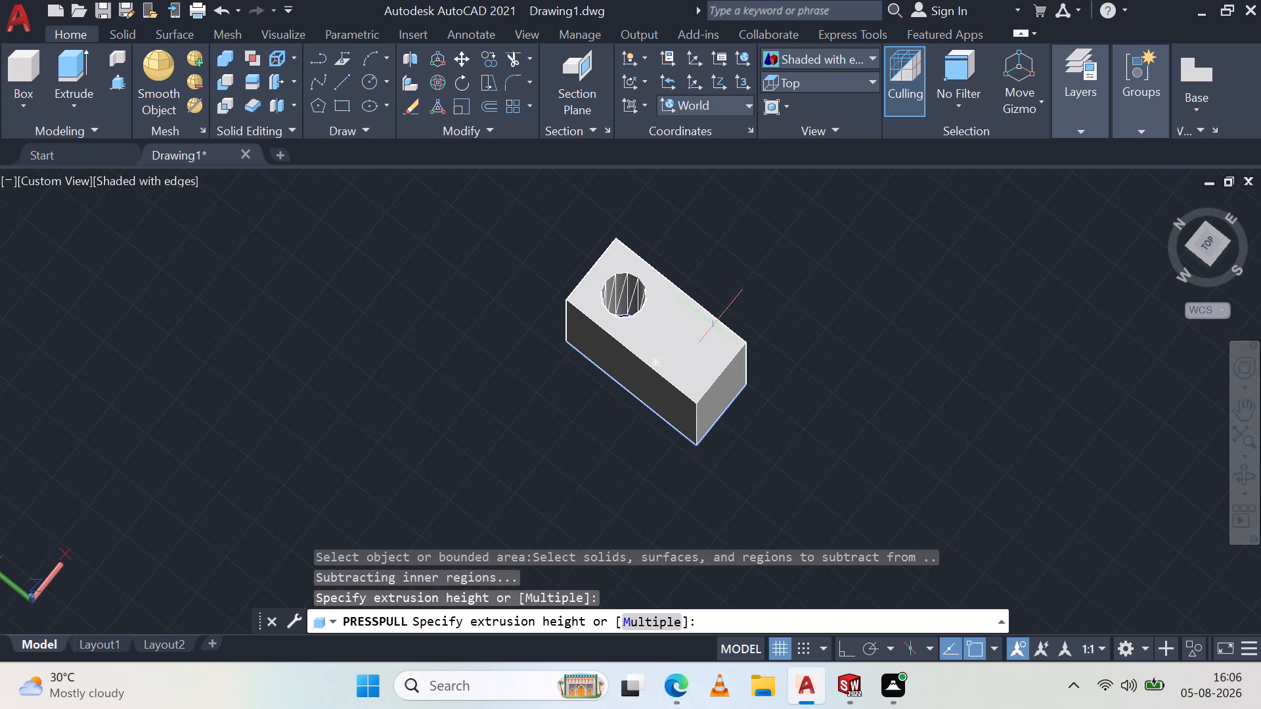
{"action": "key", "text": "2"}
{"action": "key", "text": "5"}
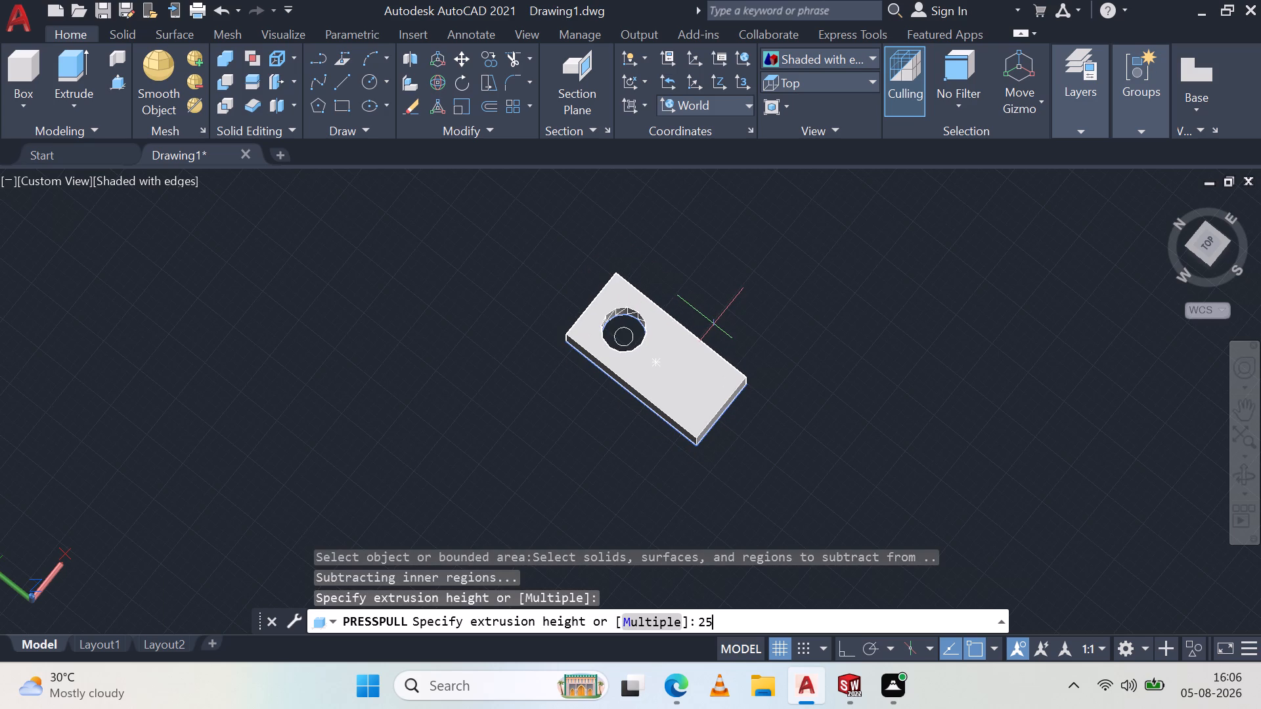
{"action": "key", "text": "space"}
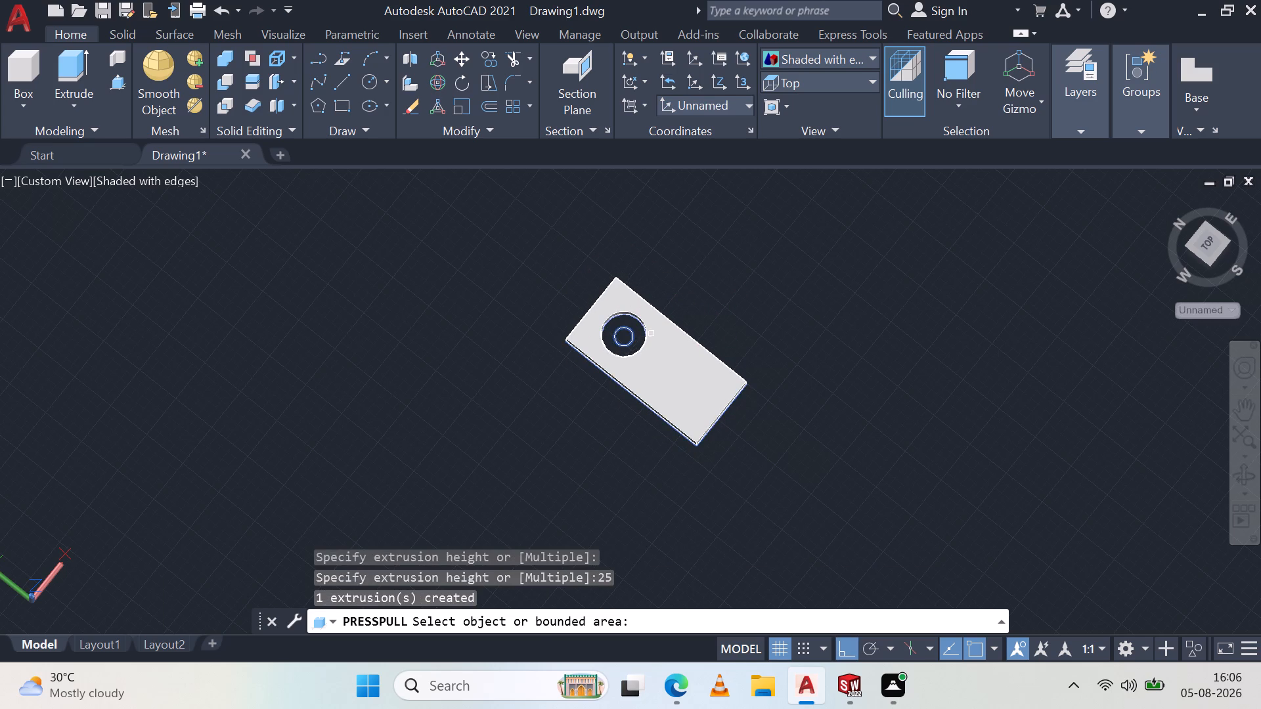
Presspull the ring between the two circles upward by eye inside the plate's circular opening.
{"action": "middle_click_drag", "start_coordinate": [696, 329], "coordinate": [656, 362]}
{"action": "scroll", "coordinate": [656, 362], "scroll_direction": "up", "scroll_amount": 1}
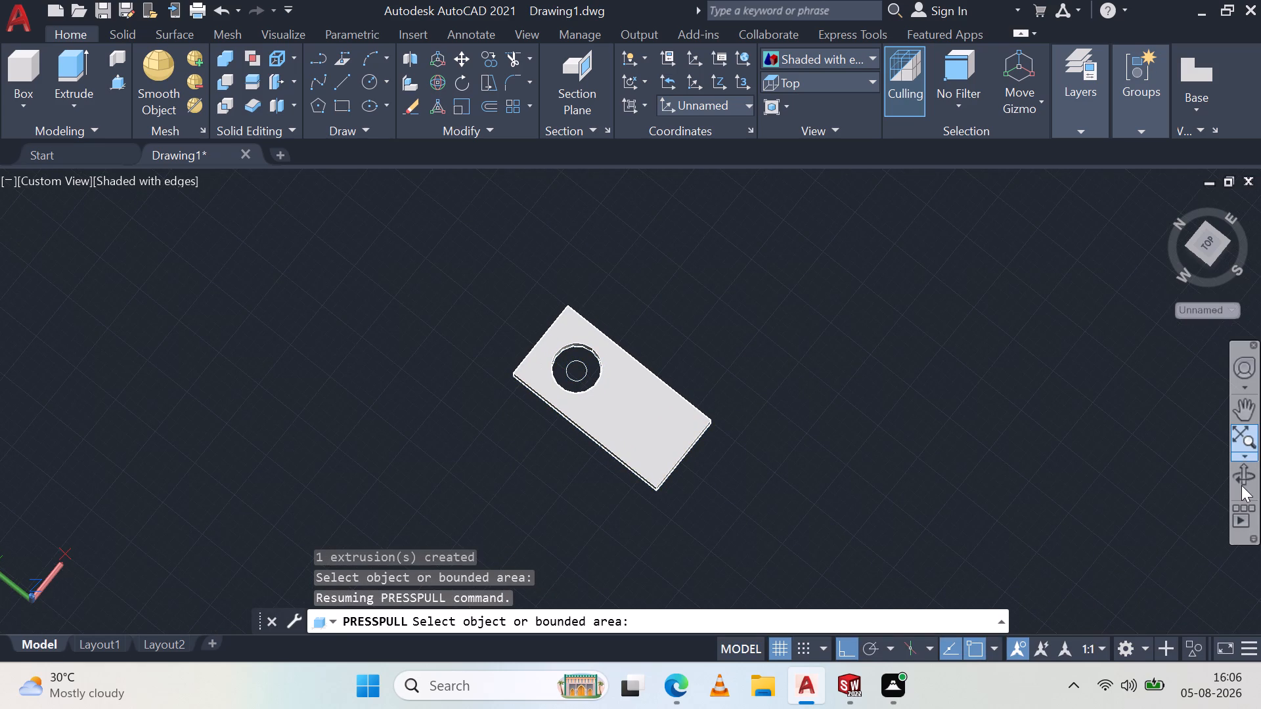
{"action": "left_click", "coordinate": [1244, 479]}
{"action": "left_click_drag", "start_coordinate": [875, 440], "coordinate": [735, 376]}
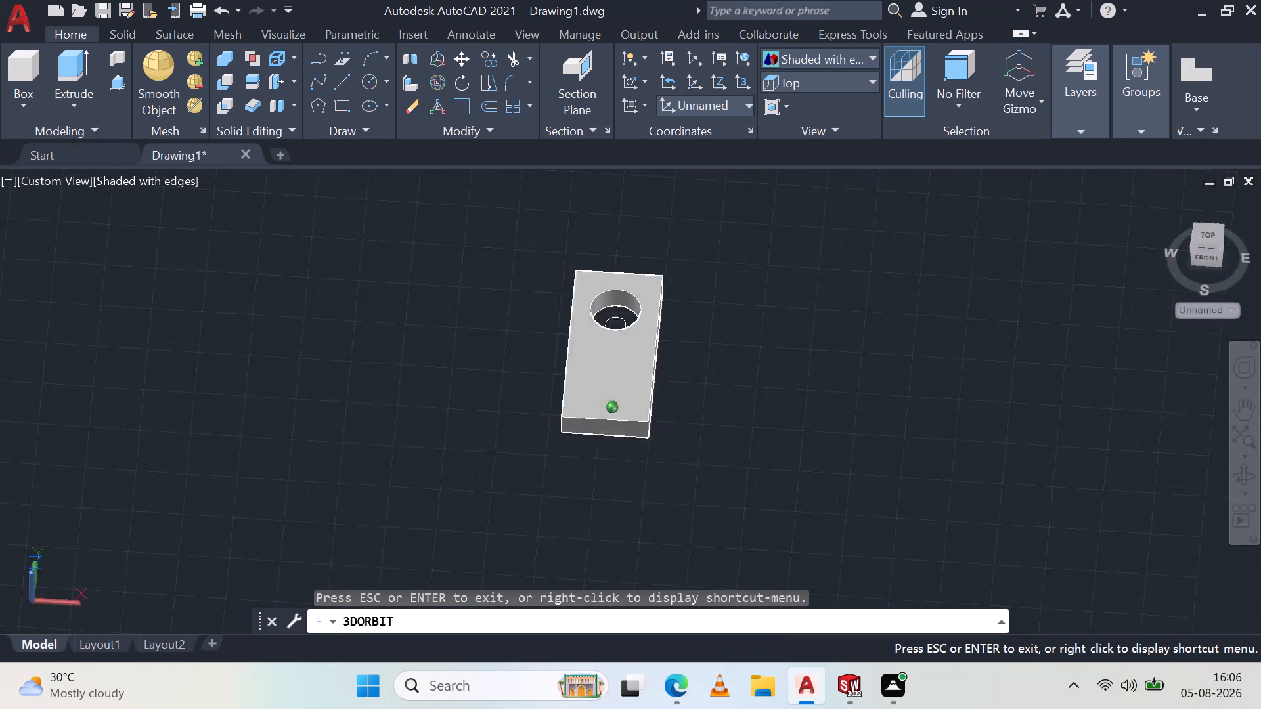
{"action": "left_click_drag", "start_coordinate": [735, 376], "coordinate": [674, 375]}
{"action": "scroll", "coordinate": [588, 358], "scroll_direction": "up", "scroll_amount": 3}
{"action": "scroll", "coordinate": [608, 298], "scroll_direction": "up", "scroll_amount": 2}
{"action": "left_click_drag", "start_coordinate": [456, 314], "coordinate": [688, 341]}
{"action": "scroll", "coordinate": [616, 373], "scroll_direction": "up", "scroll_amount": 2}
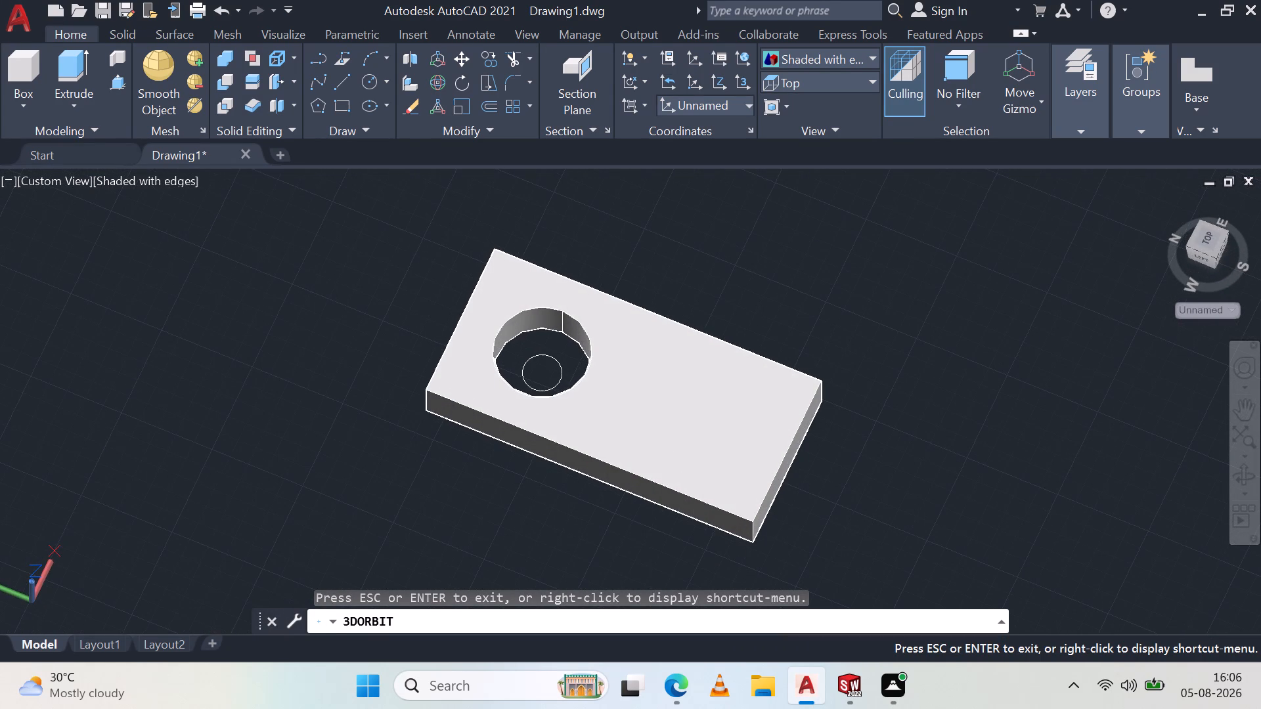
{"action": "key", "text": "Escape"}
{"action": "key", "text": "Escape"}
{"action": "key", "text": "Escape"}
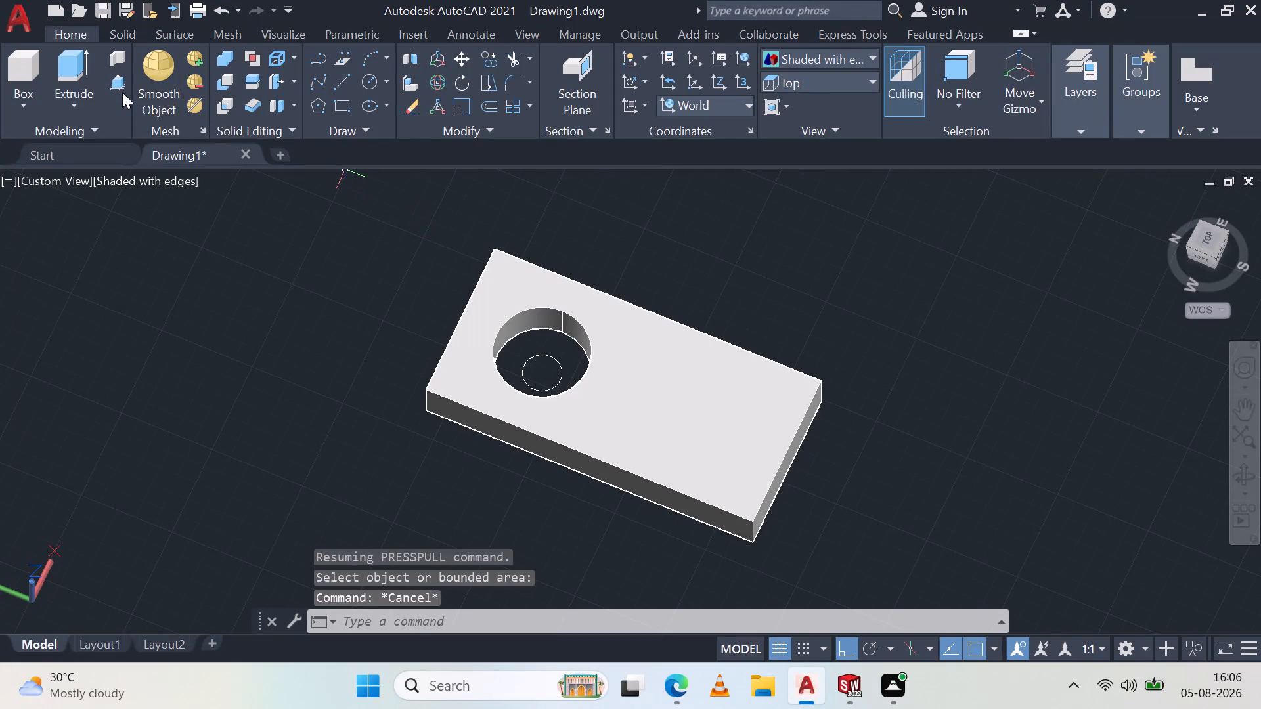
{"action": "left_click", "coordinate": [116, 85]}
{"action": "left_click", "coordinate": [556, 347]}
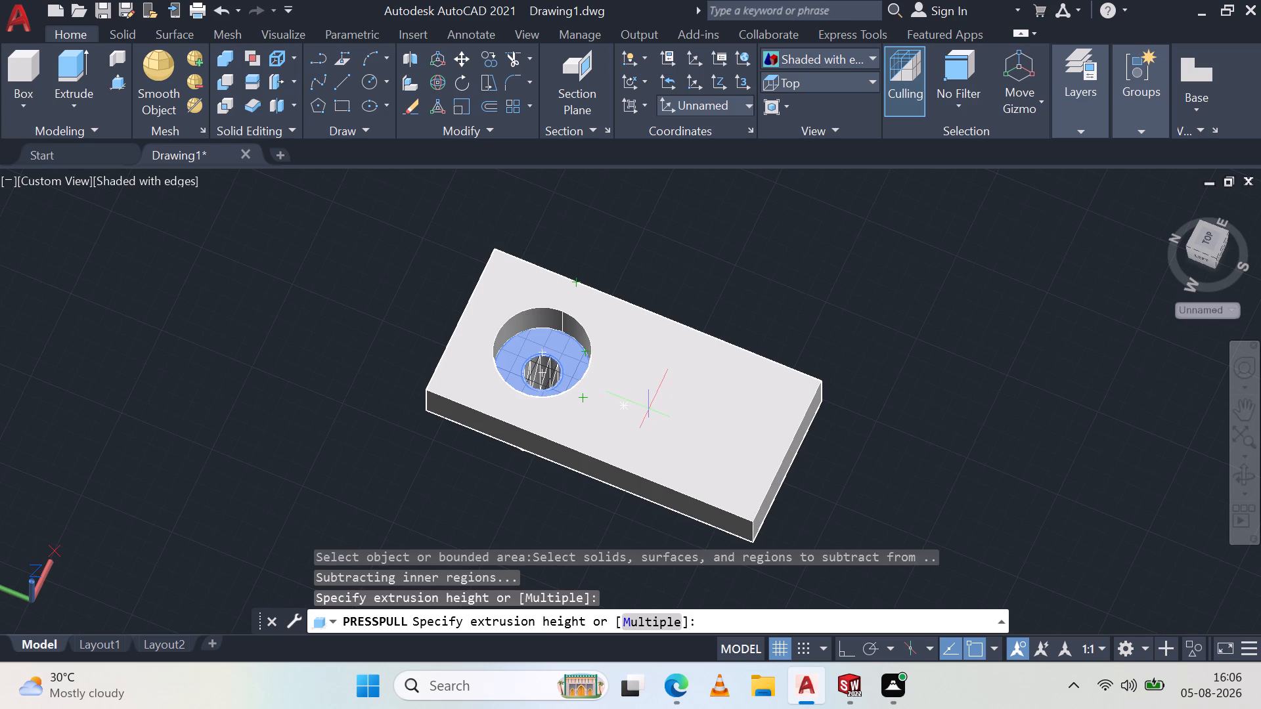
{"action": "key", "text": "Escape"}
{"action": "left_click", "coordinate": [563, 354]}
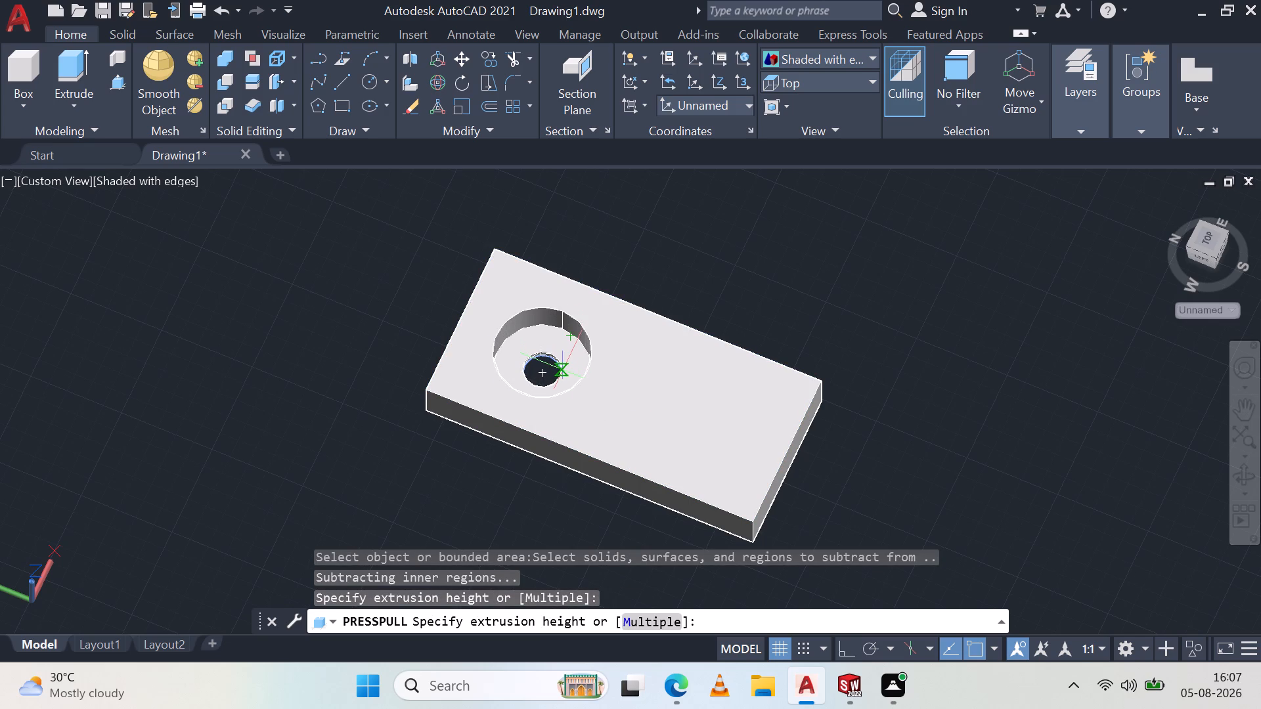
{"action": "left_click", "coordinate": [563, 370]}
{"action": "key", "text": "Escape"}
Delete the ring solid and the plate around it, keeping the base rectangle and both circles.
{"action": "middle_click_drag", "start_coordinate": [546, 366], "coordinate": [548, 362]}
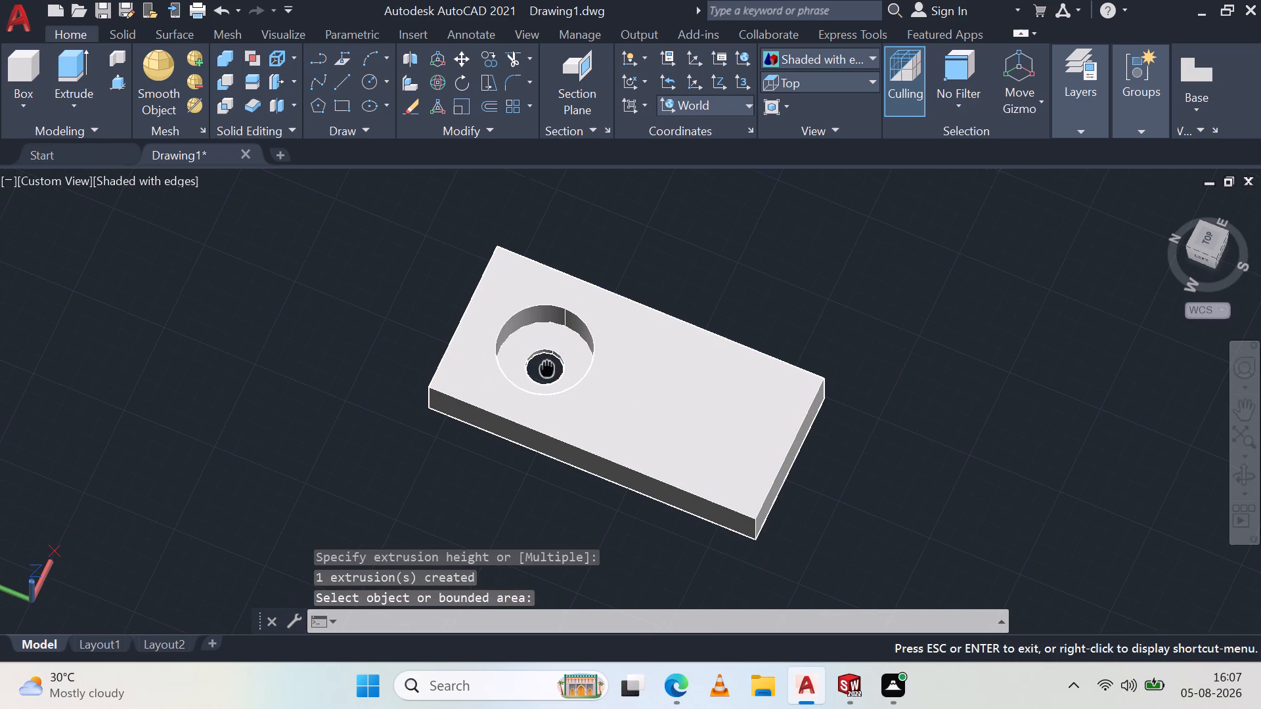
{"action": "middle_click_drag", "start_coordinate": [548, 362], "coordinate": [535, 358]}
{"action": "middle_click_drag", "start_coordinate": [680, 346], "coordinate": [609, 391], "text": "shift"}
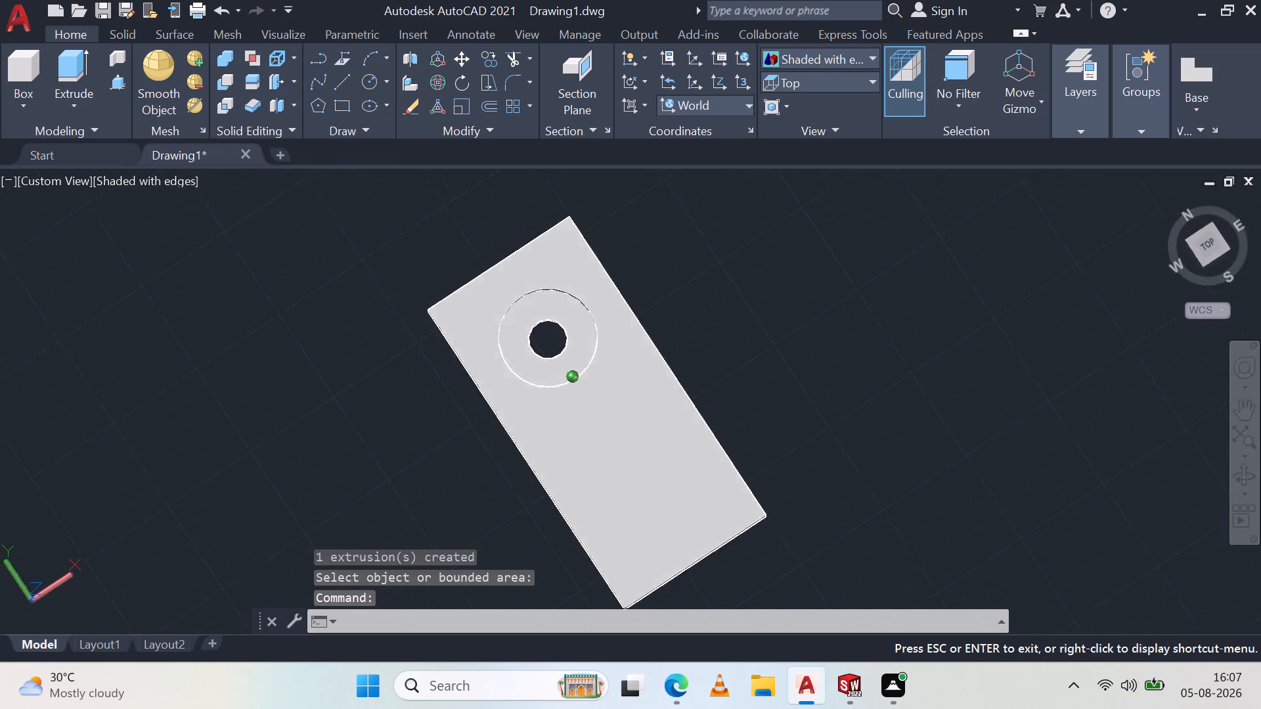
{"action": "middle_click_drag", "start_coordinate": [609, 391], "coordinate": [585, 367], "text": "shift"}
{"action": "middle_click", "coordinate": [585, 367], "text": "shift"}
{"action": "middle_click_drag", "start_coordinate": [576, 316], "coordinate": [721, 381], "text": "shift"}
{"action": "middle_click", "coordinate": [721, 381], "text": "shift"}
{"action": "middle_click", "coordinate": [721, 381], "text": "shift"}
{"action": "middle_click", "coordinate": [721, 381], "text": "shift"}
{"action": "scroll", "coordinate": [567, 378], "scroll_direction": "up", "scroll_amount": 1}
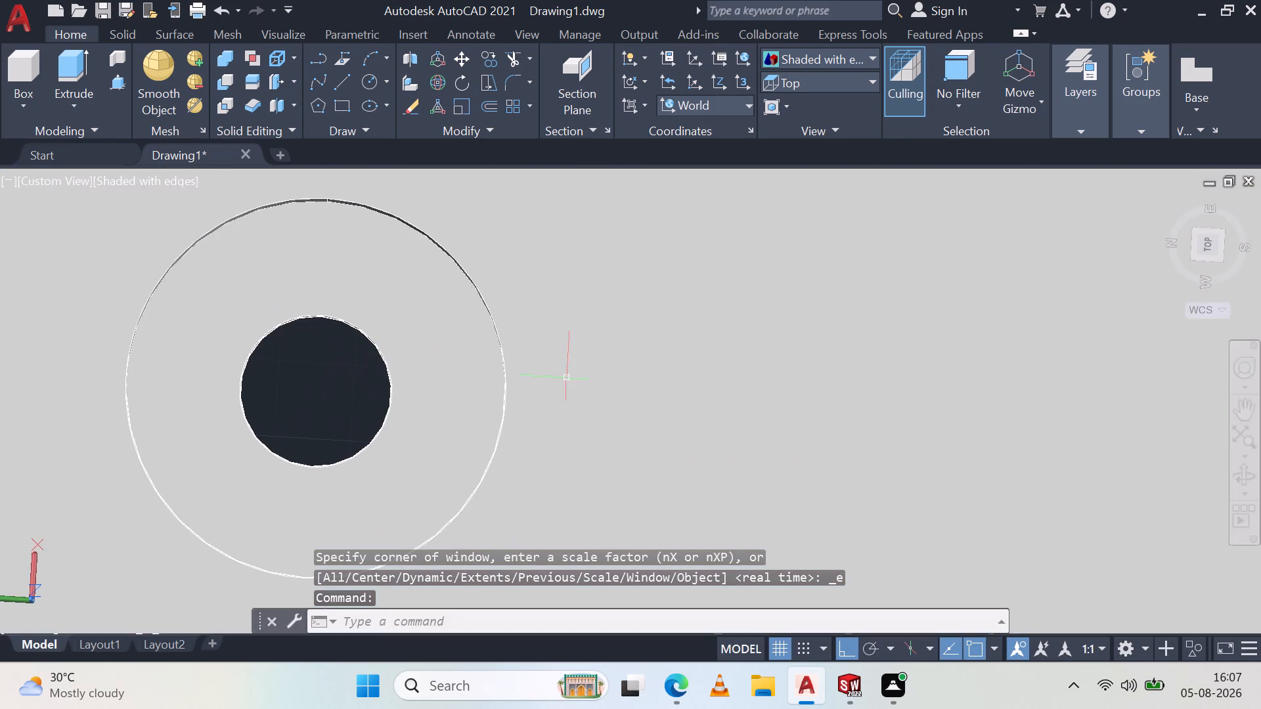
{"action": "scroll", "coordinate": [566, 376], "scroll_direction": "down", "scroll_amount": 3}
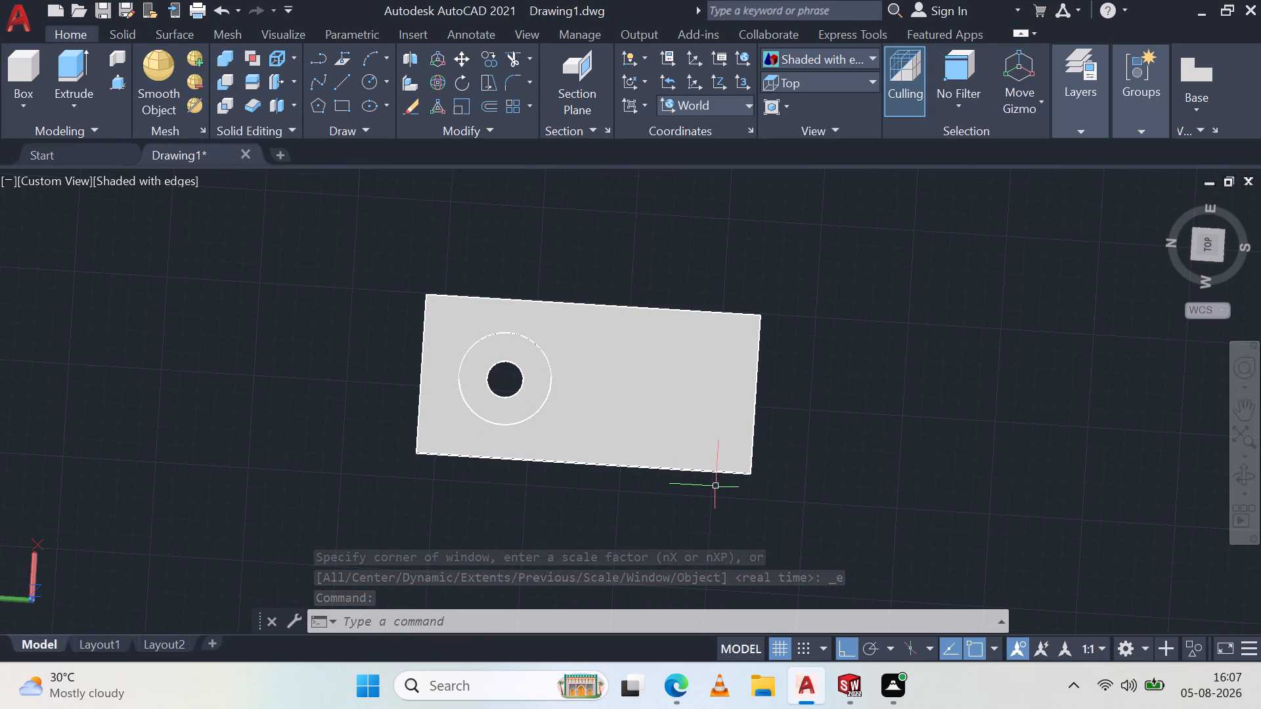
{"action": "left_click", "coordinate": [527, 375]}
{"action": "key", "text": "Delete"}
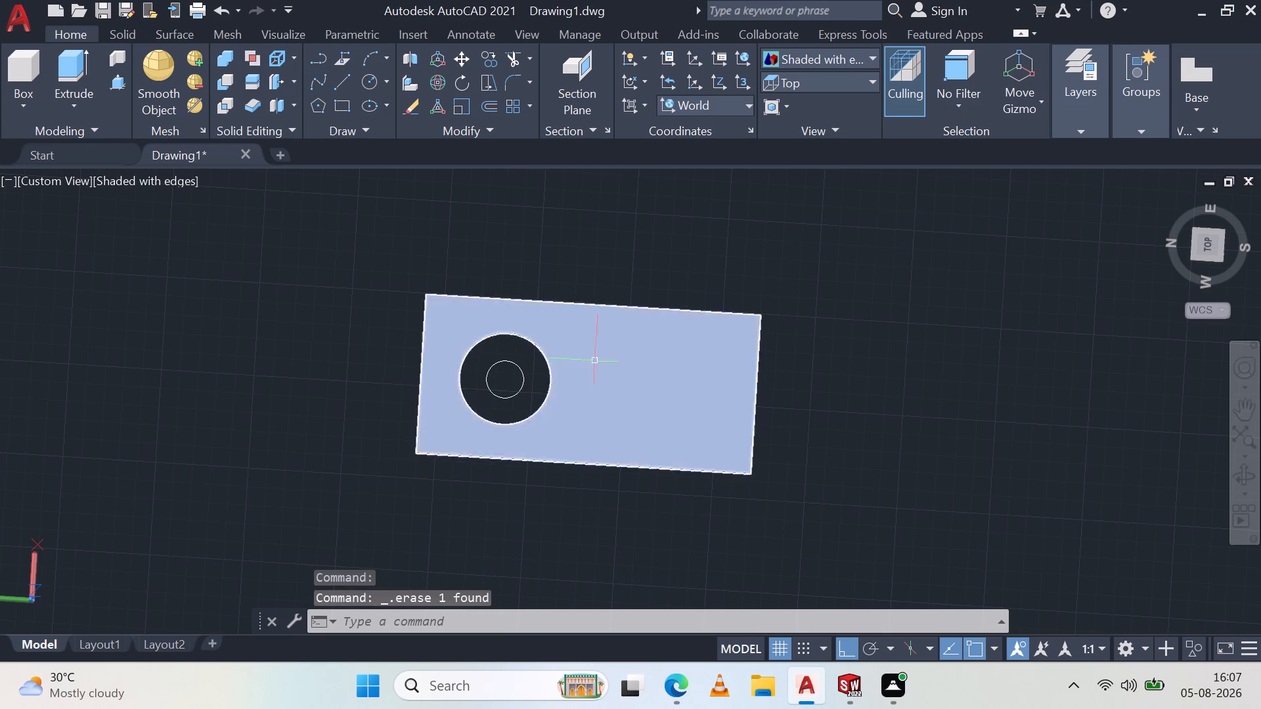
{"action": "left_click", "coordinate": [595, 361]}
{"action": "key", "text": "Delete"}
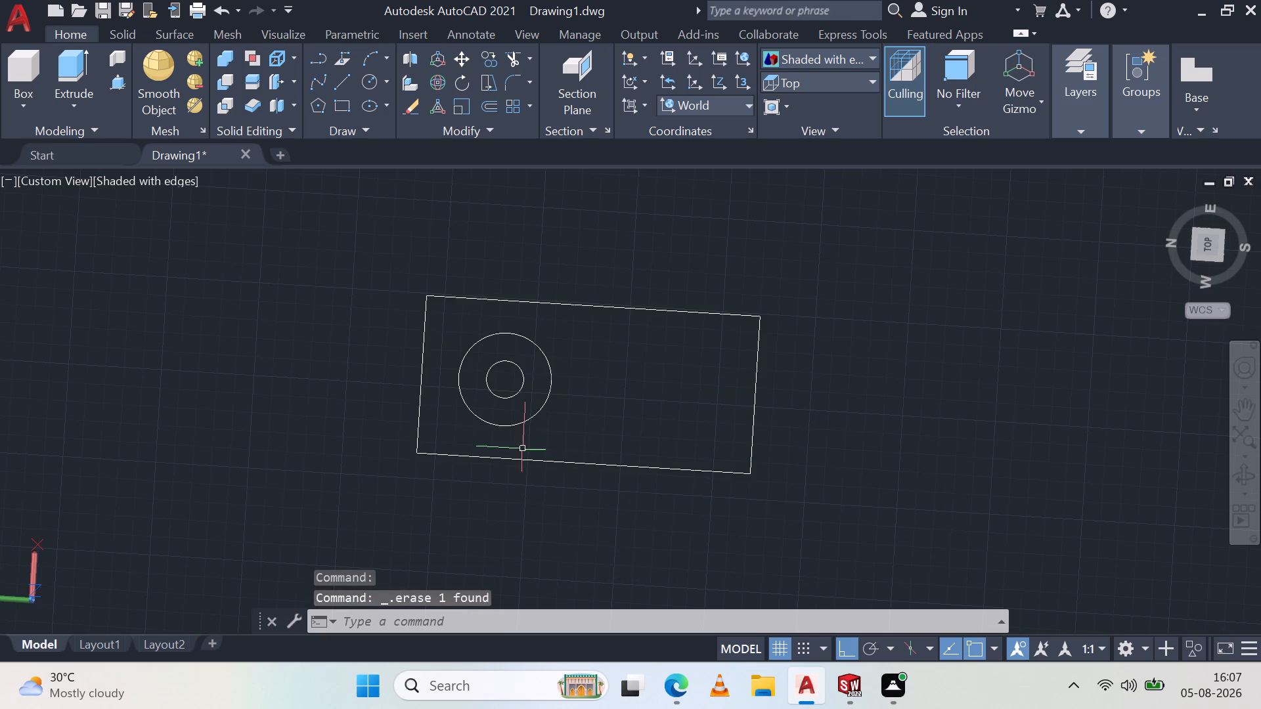
Presspull the ring between the circles and the surrounding rectangle together by 25, using the Multiple option.
{"action": "left_click", "coordinate": [111, 85]}
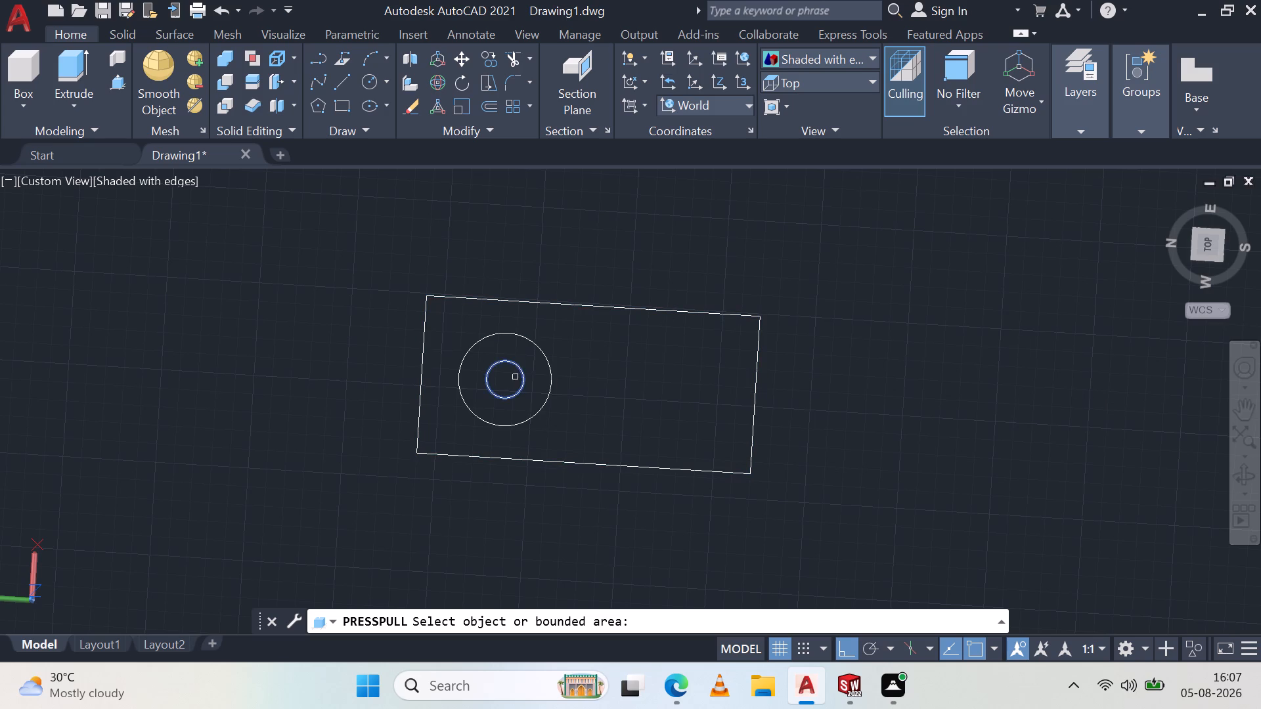
{"action": "left_click", "coordinate": [513, 340]}
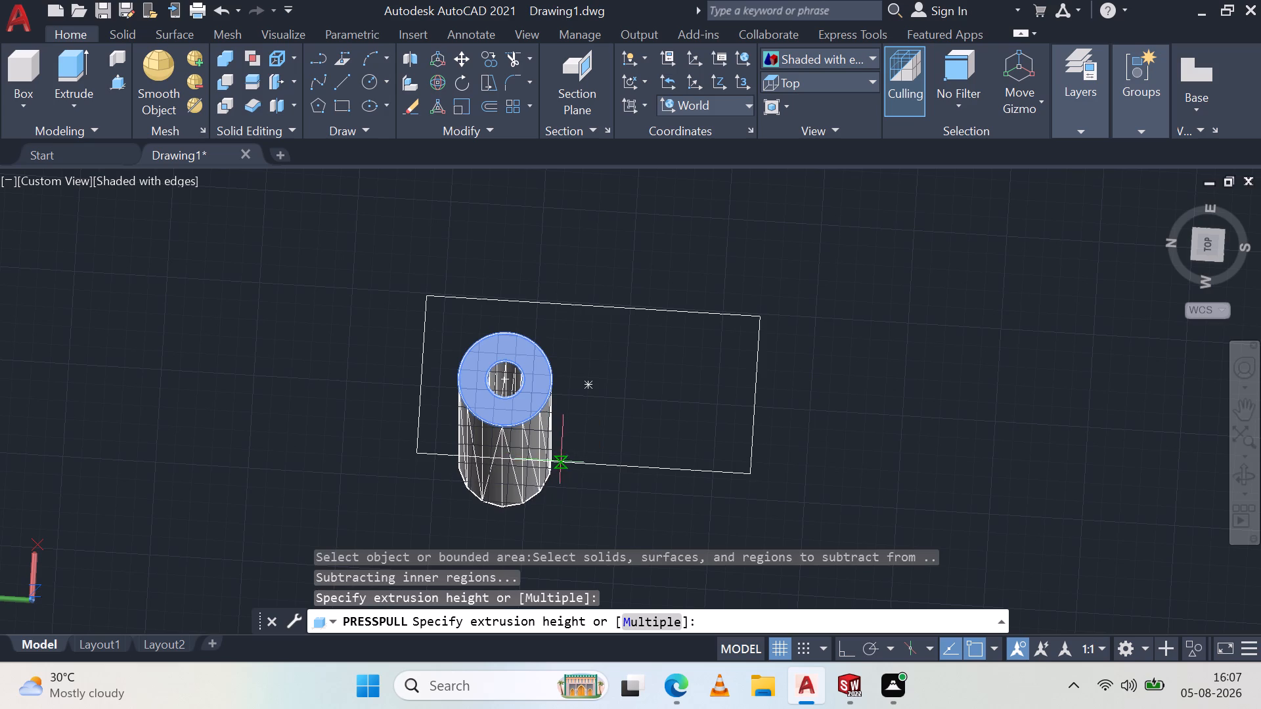
{"action": "left_click", "coordinate": [668, 618]}
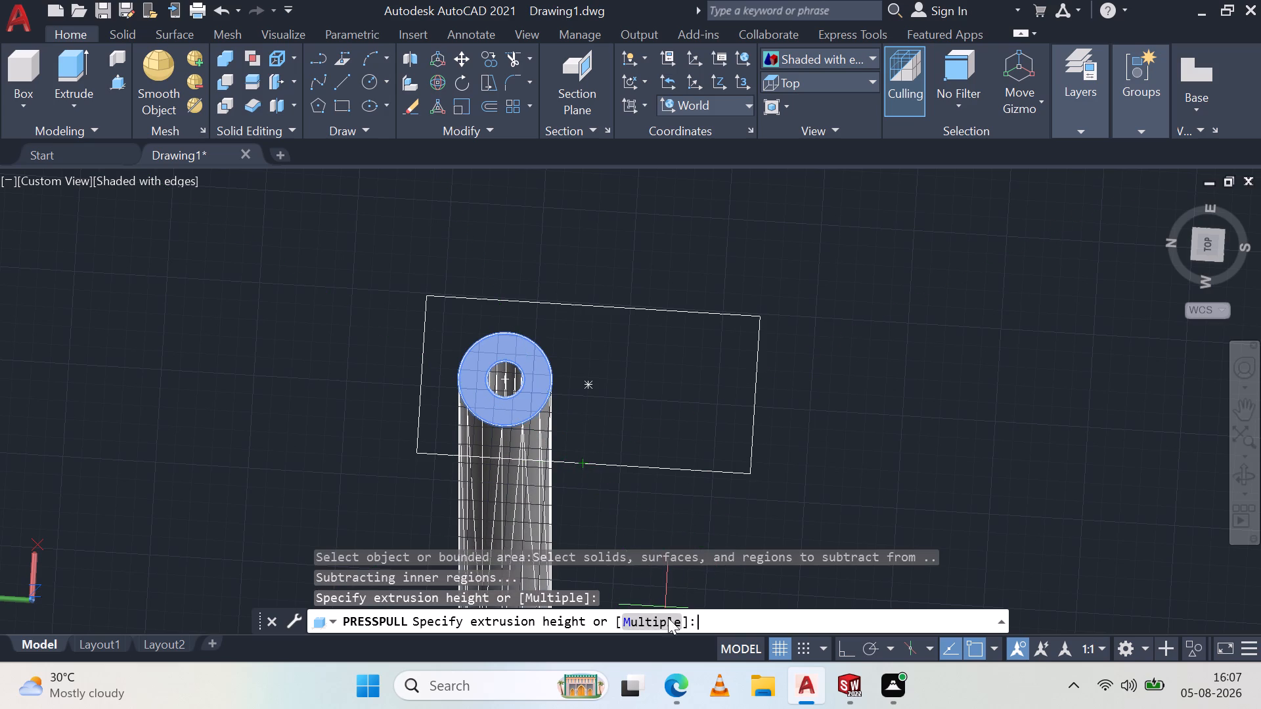
{"action": "left_click", "coordinate": [611, 469]}
{"action": "left_click", "coordinate": [613, 465]}
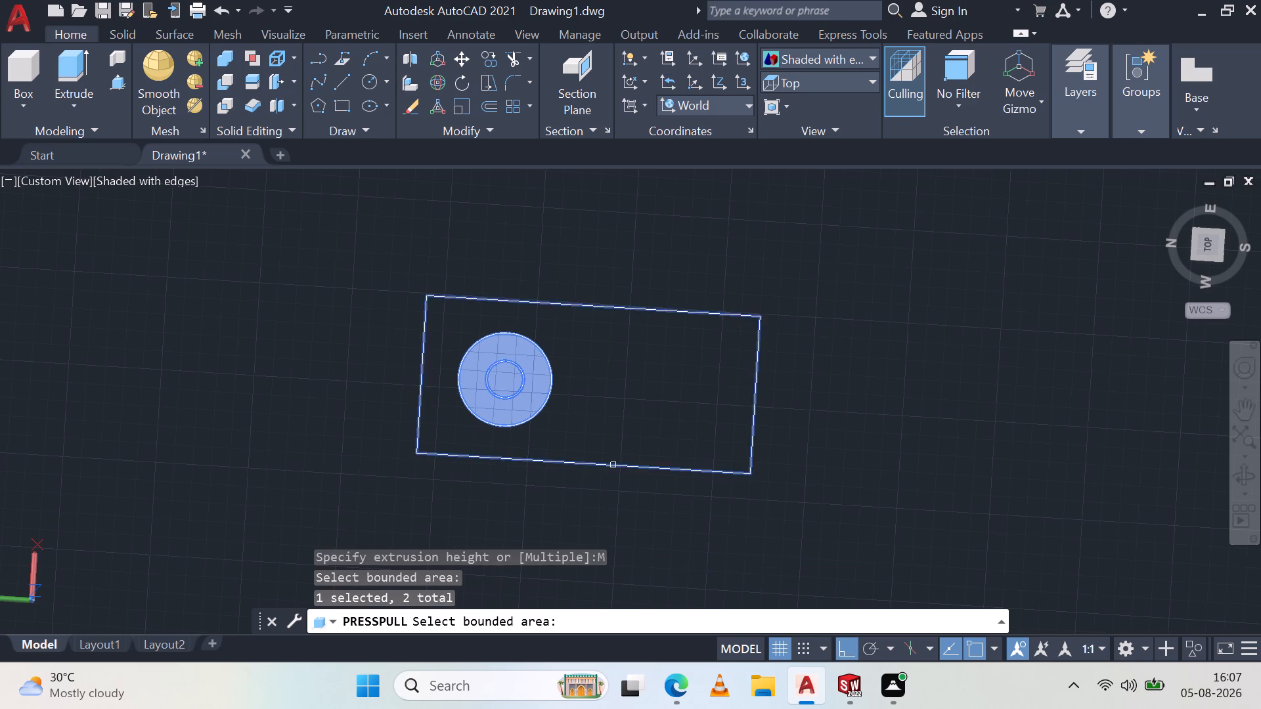
{"action": "left_click", "coordinate": [474, 396]}
{"action": "key", "text": "space"}
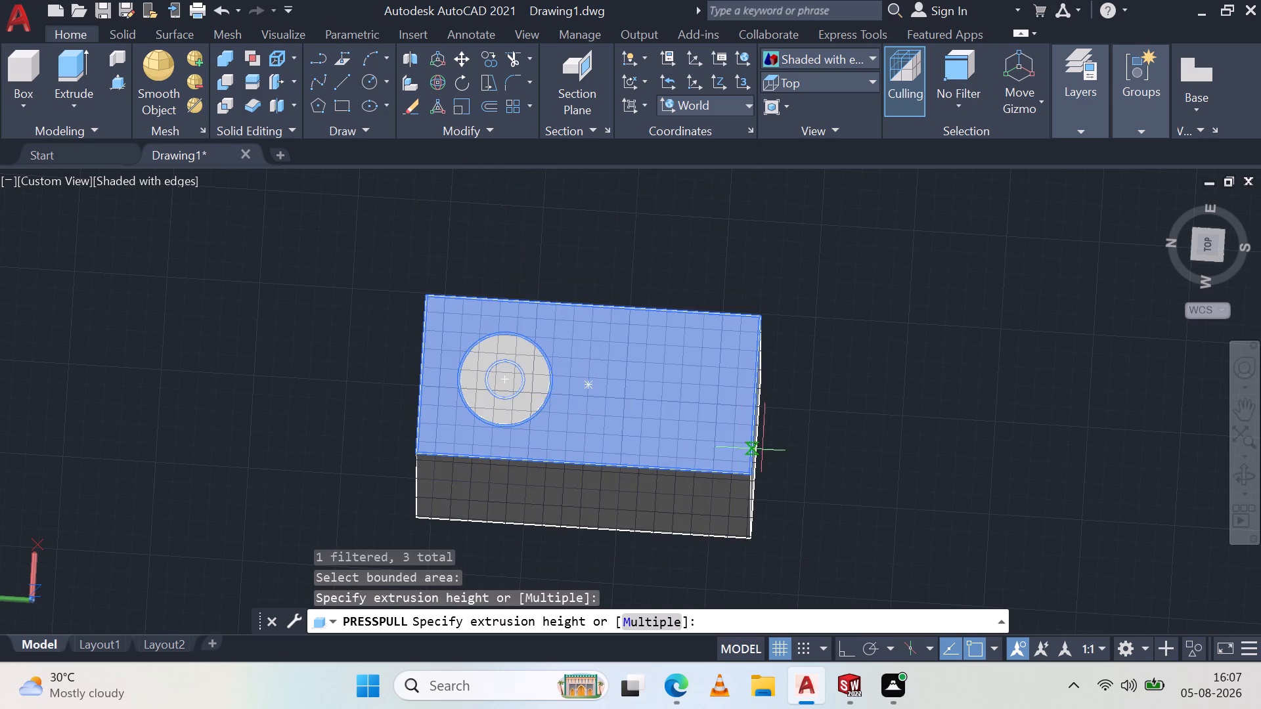
{"action": "type", "text": "25"}
{"action": "key", "text": "space"}
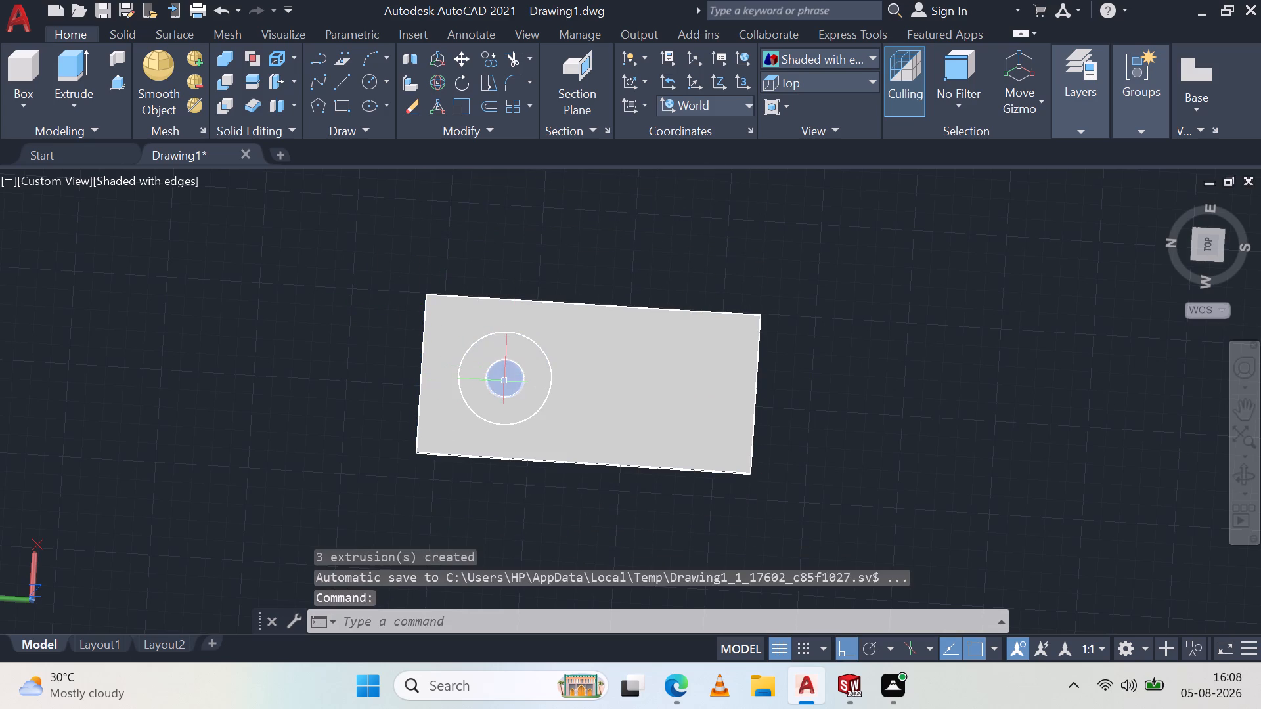
Presspull the inner circle's area downward through the plate.
{"action": "left_click", "coordinate": [504, 381]}
{"action": "left_click", "coordinate": [108, 86]}
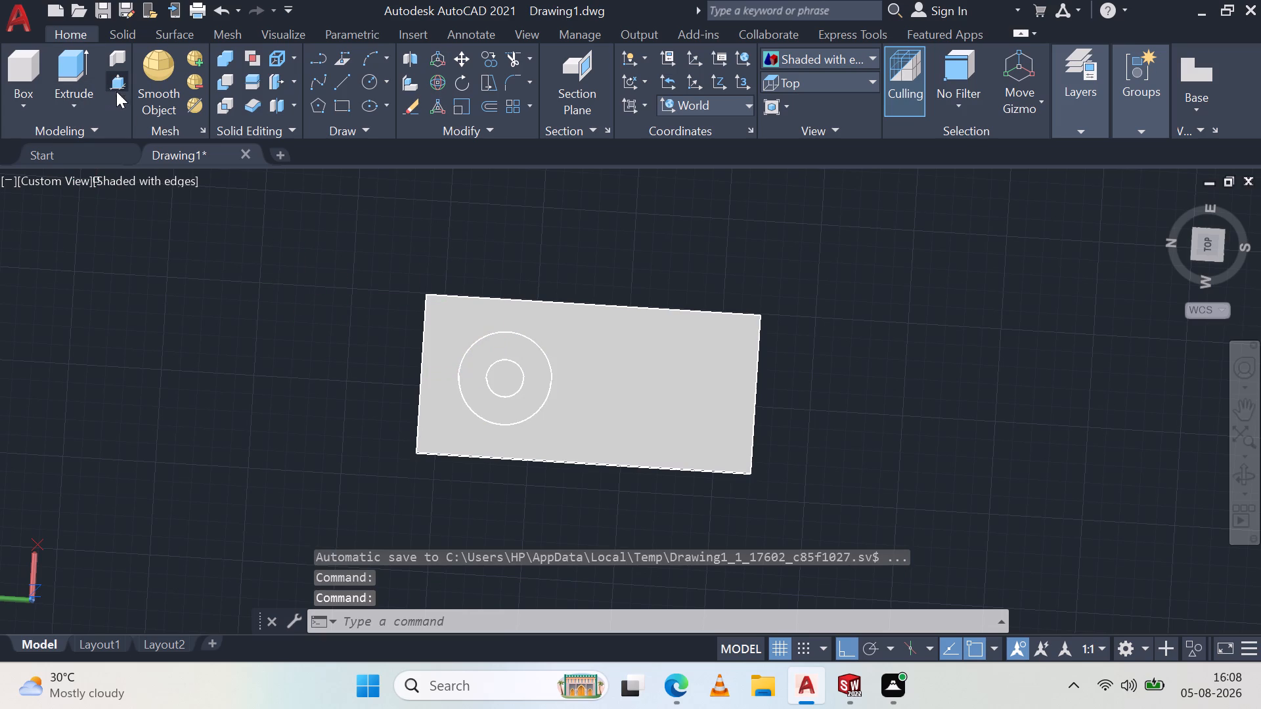
{"action": "left_click", "coordinate": [510, 385]}
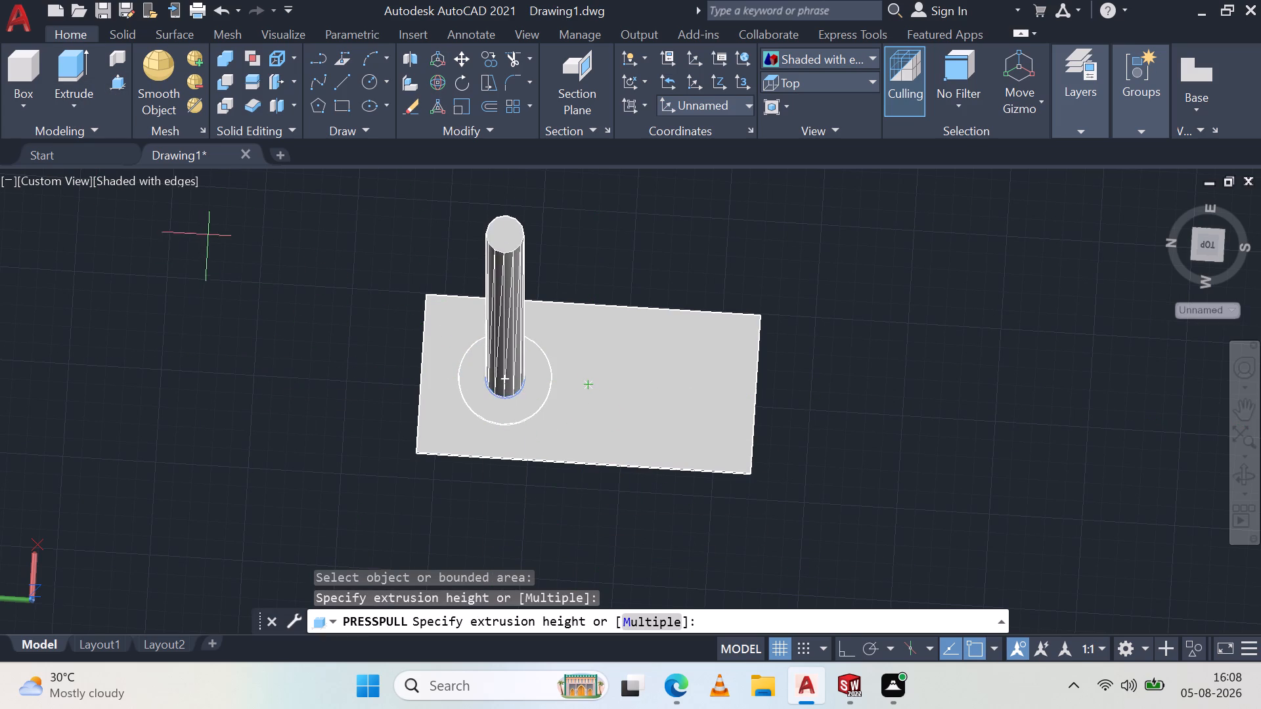
{"action": "left_click_drag", "start_coordinate": [170, 538], "coordinate": [165, 570]}
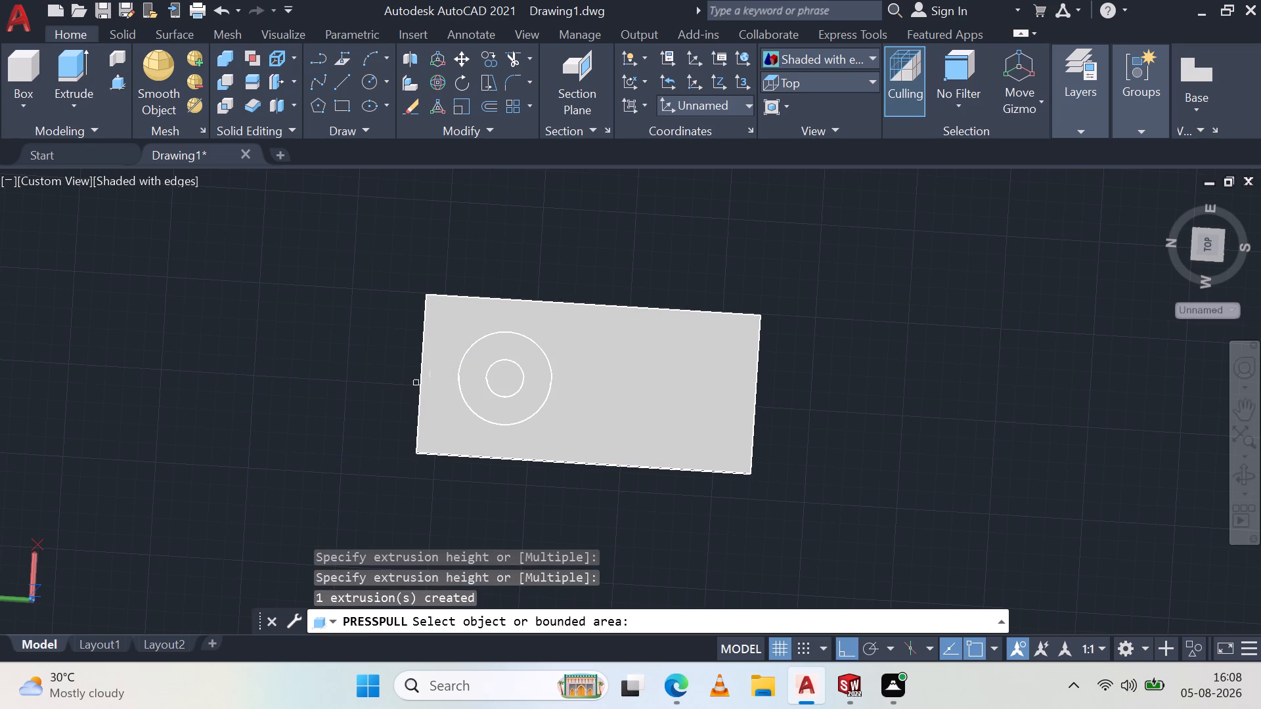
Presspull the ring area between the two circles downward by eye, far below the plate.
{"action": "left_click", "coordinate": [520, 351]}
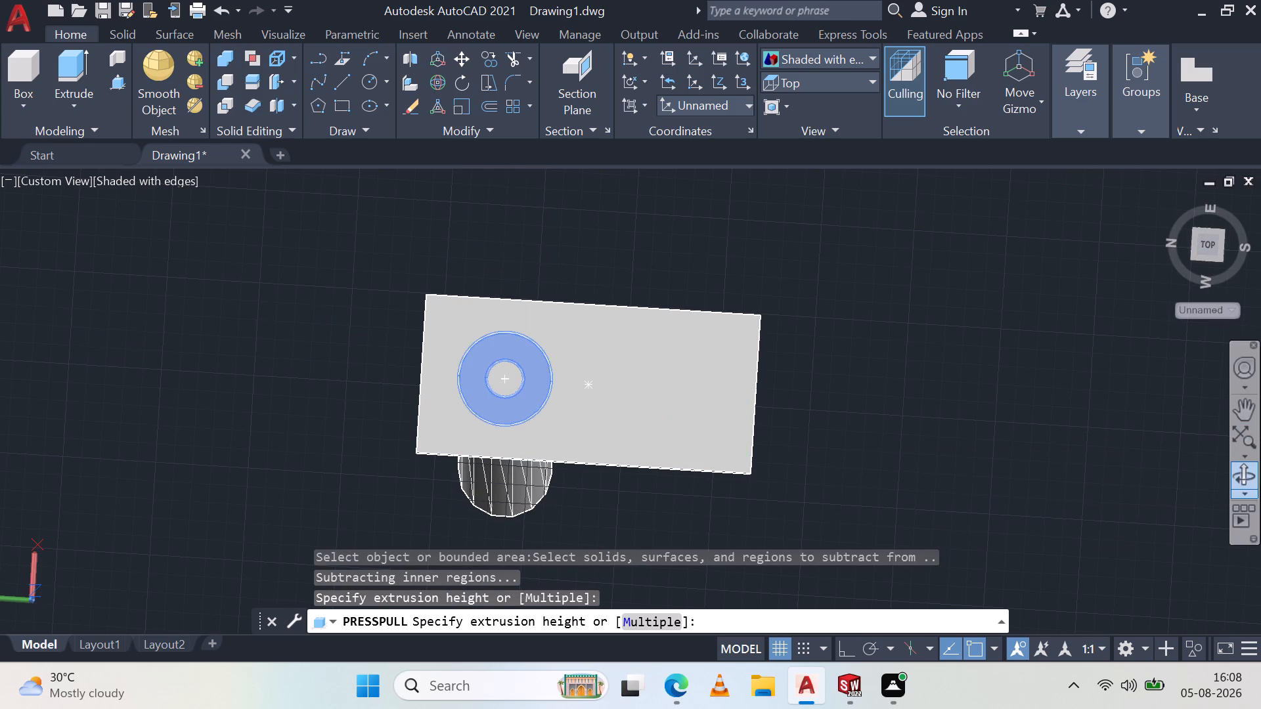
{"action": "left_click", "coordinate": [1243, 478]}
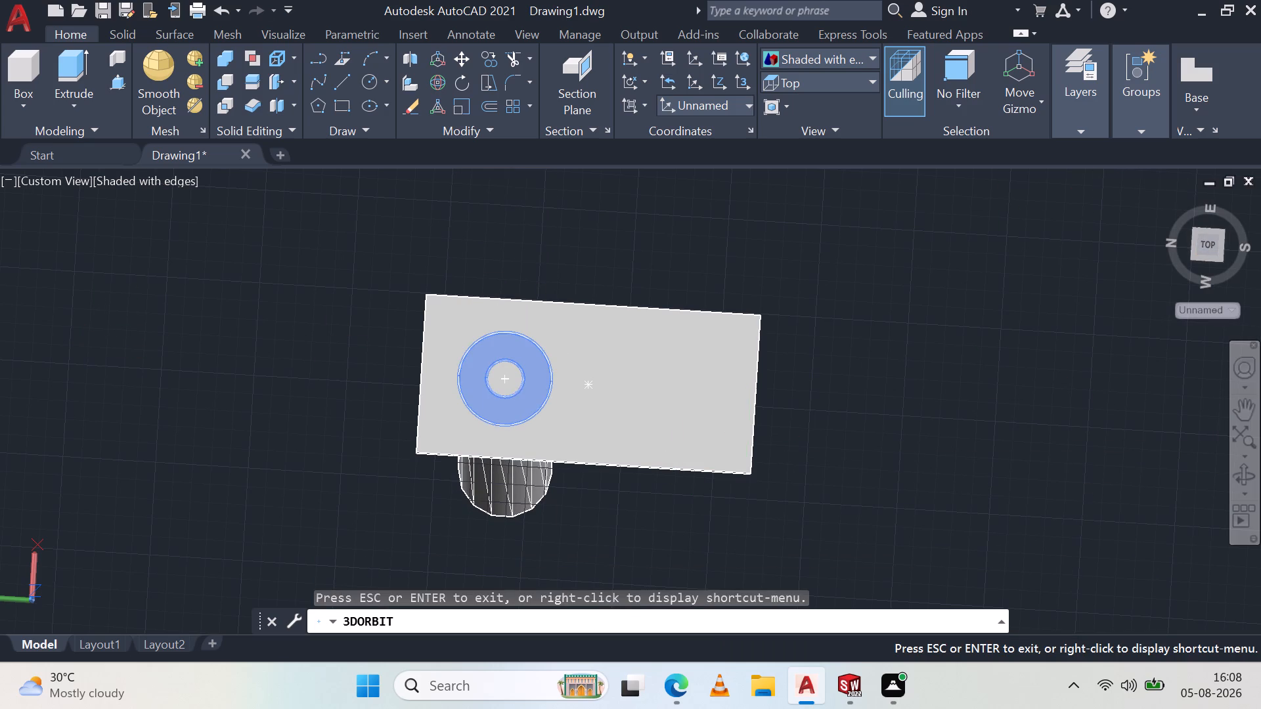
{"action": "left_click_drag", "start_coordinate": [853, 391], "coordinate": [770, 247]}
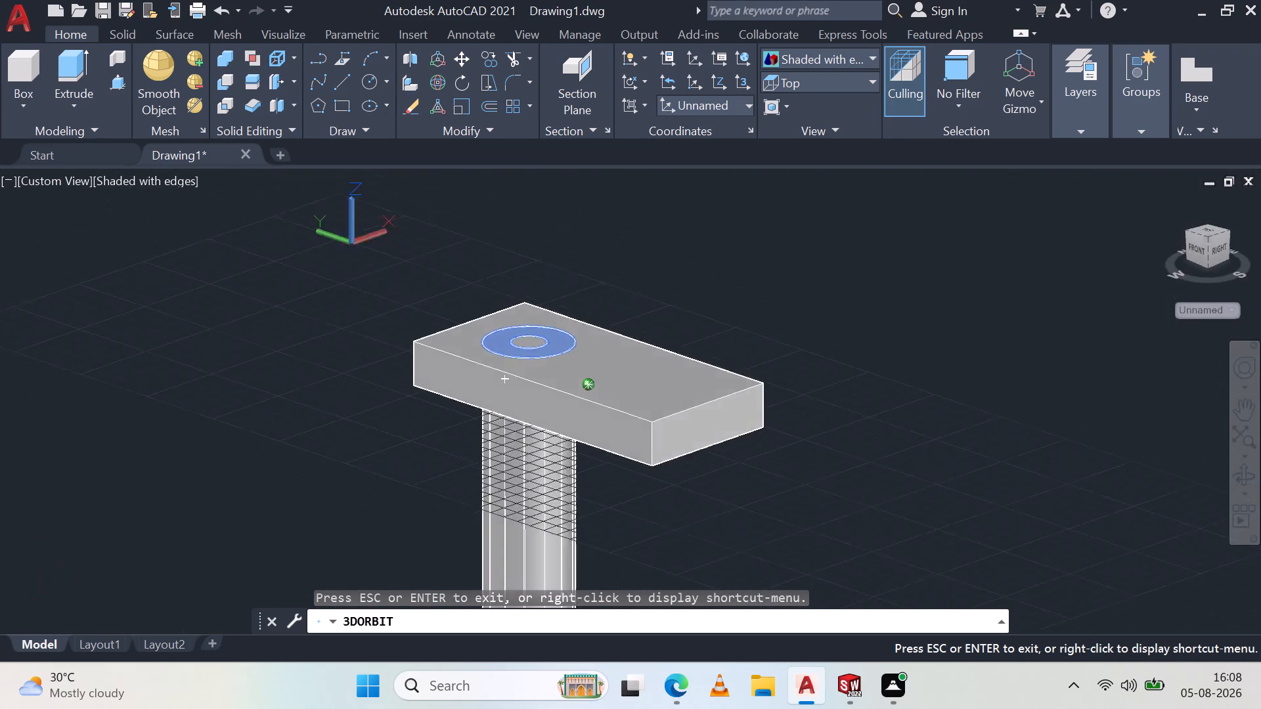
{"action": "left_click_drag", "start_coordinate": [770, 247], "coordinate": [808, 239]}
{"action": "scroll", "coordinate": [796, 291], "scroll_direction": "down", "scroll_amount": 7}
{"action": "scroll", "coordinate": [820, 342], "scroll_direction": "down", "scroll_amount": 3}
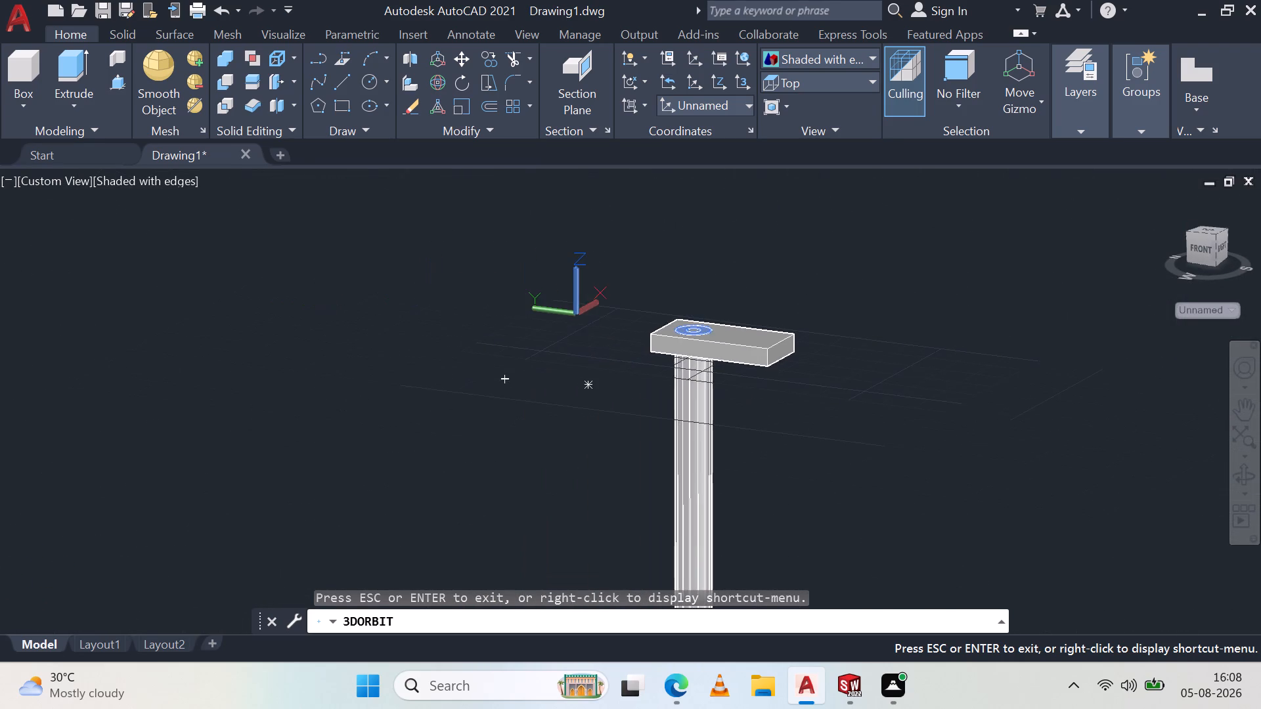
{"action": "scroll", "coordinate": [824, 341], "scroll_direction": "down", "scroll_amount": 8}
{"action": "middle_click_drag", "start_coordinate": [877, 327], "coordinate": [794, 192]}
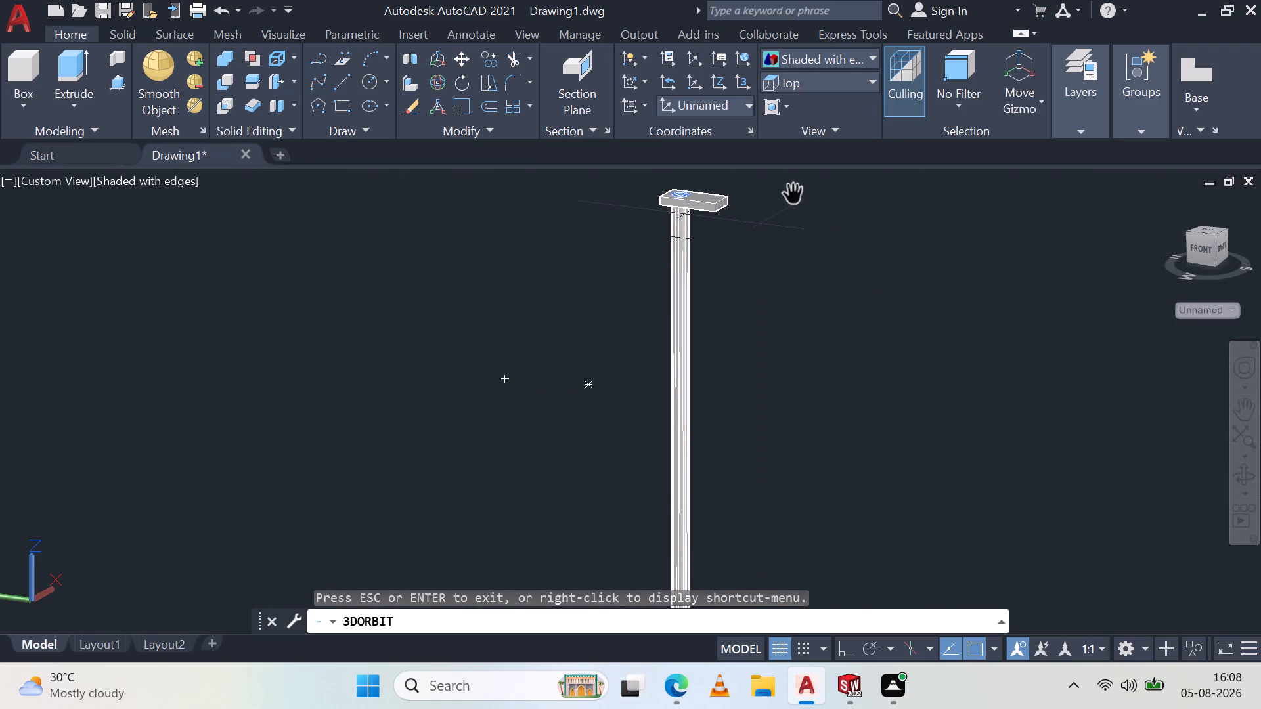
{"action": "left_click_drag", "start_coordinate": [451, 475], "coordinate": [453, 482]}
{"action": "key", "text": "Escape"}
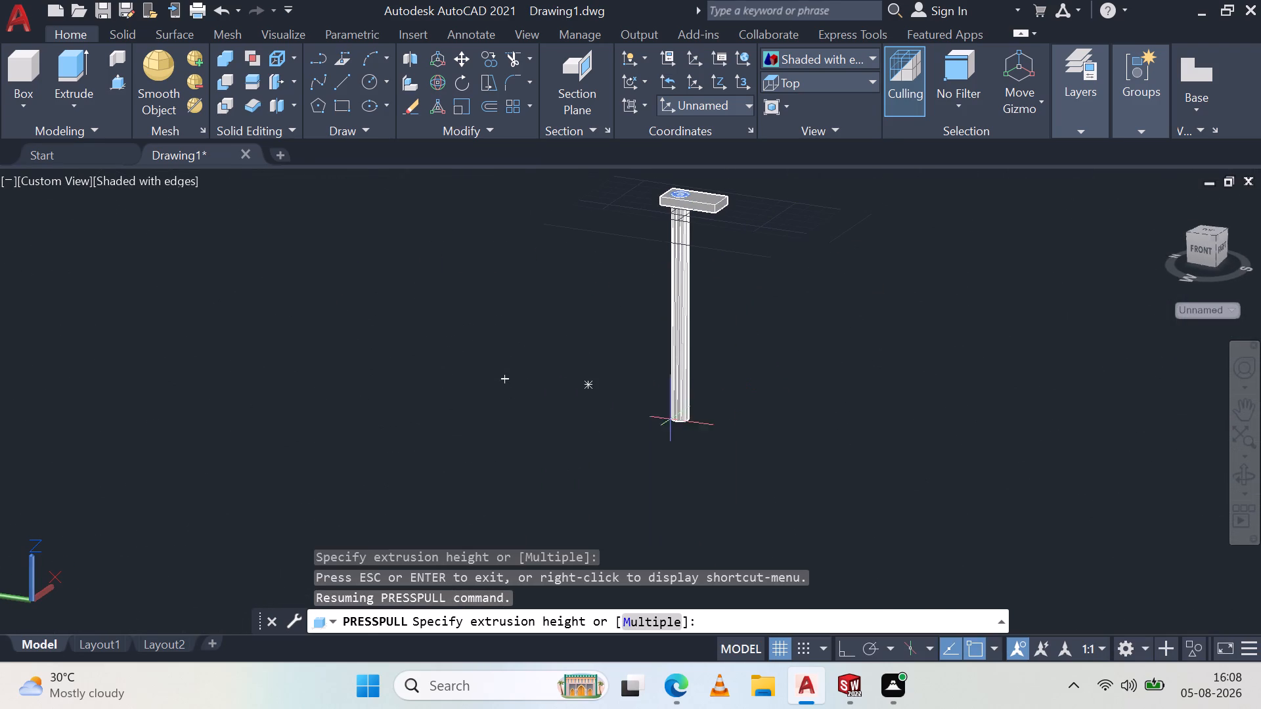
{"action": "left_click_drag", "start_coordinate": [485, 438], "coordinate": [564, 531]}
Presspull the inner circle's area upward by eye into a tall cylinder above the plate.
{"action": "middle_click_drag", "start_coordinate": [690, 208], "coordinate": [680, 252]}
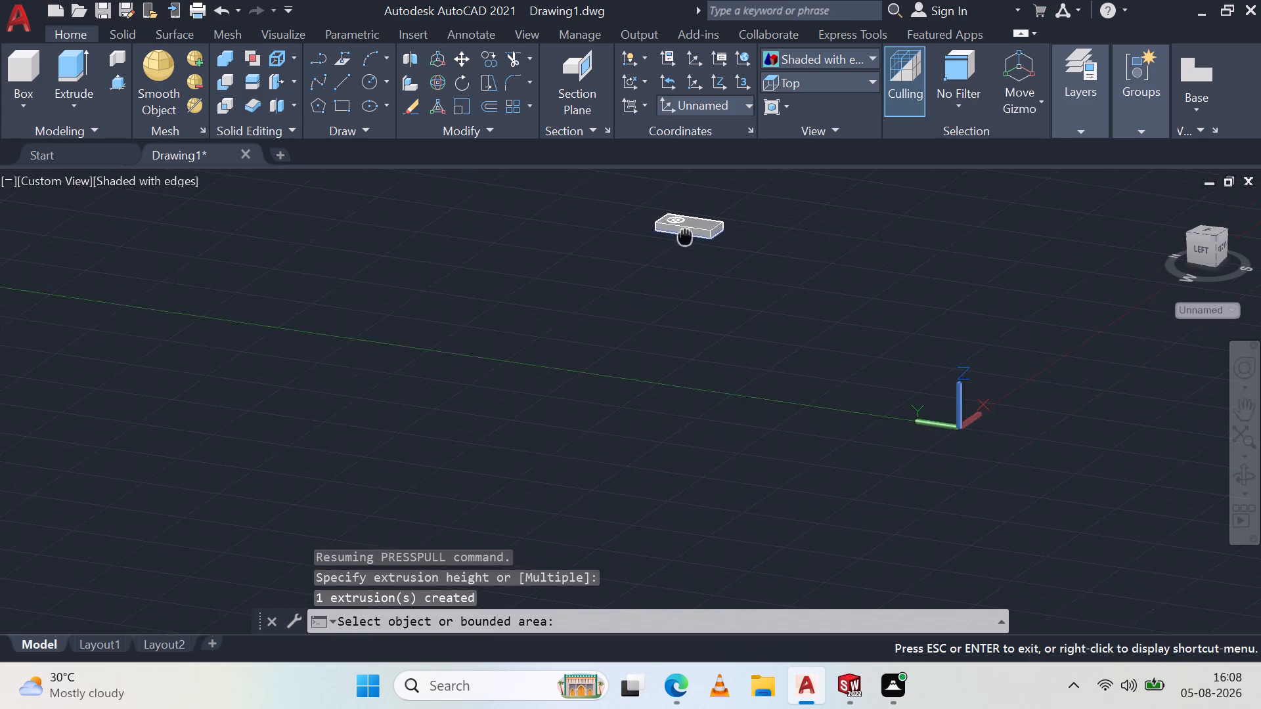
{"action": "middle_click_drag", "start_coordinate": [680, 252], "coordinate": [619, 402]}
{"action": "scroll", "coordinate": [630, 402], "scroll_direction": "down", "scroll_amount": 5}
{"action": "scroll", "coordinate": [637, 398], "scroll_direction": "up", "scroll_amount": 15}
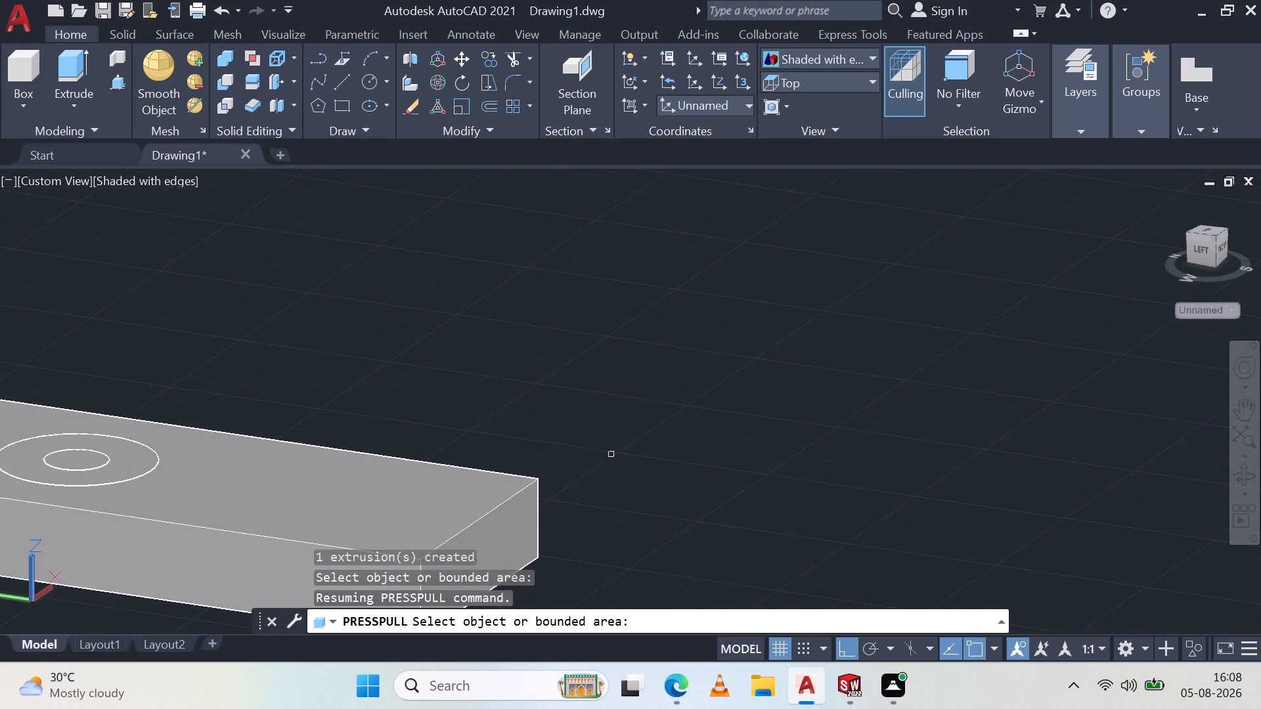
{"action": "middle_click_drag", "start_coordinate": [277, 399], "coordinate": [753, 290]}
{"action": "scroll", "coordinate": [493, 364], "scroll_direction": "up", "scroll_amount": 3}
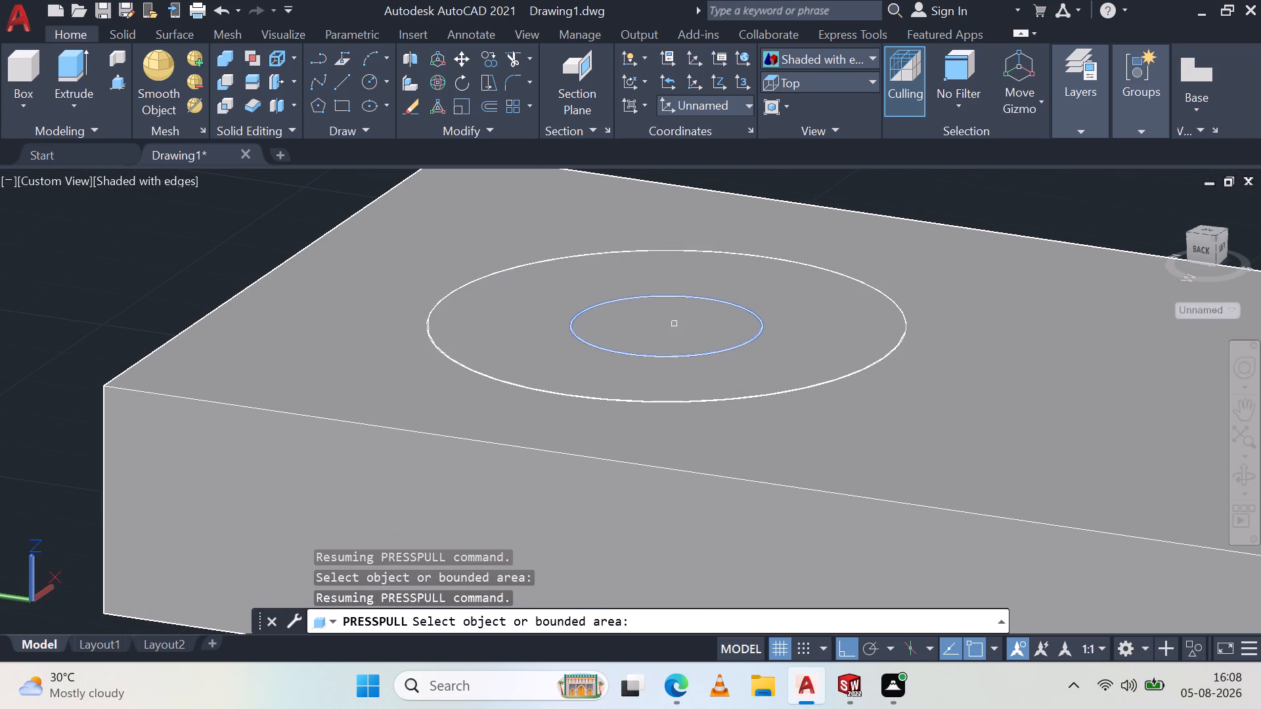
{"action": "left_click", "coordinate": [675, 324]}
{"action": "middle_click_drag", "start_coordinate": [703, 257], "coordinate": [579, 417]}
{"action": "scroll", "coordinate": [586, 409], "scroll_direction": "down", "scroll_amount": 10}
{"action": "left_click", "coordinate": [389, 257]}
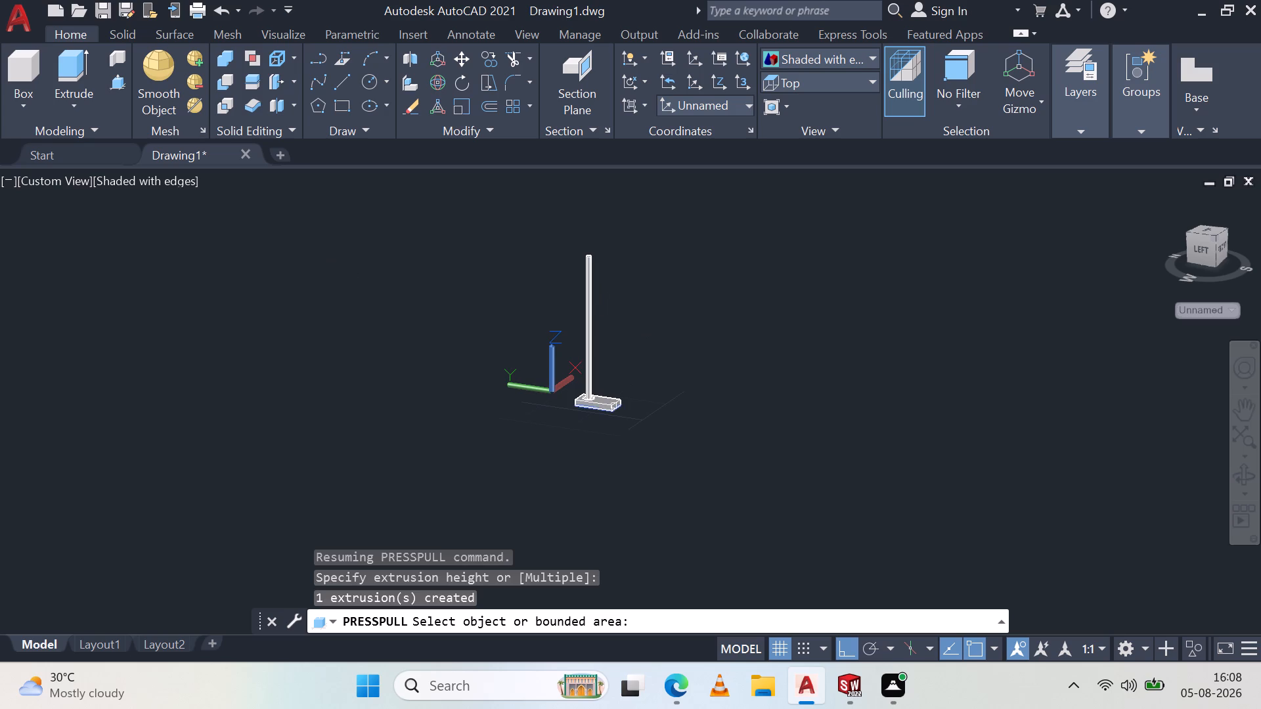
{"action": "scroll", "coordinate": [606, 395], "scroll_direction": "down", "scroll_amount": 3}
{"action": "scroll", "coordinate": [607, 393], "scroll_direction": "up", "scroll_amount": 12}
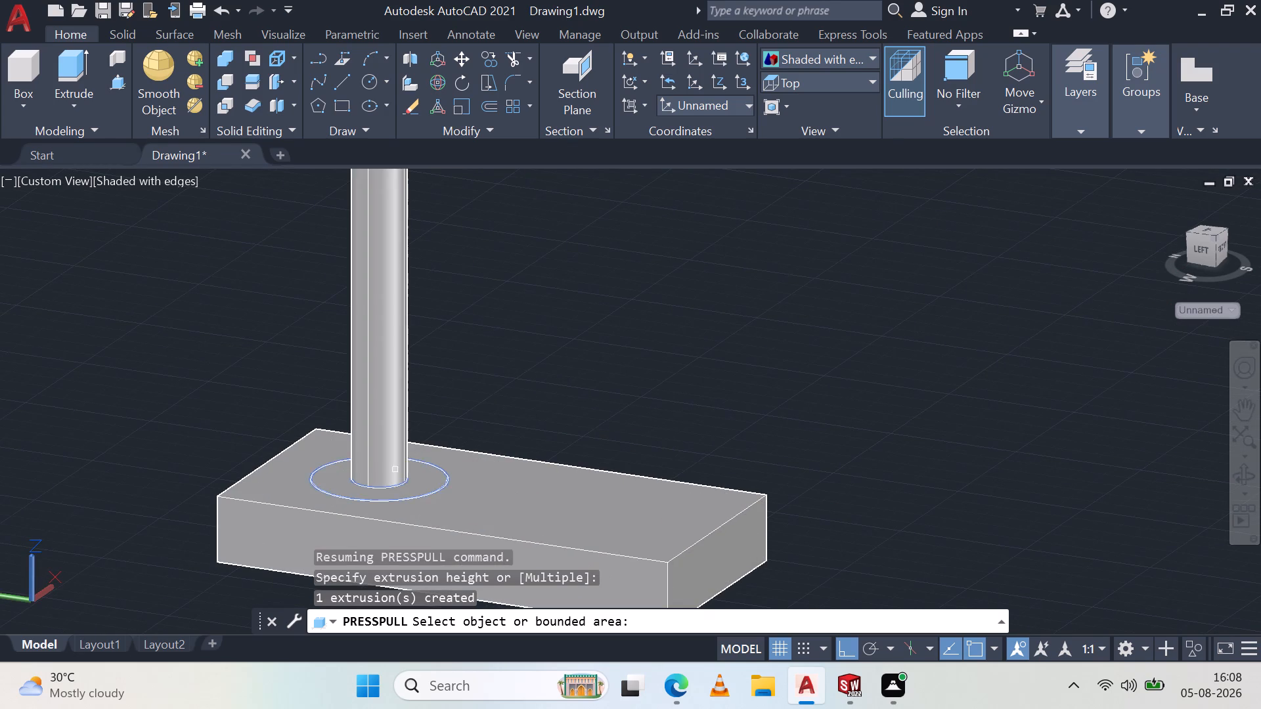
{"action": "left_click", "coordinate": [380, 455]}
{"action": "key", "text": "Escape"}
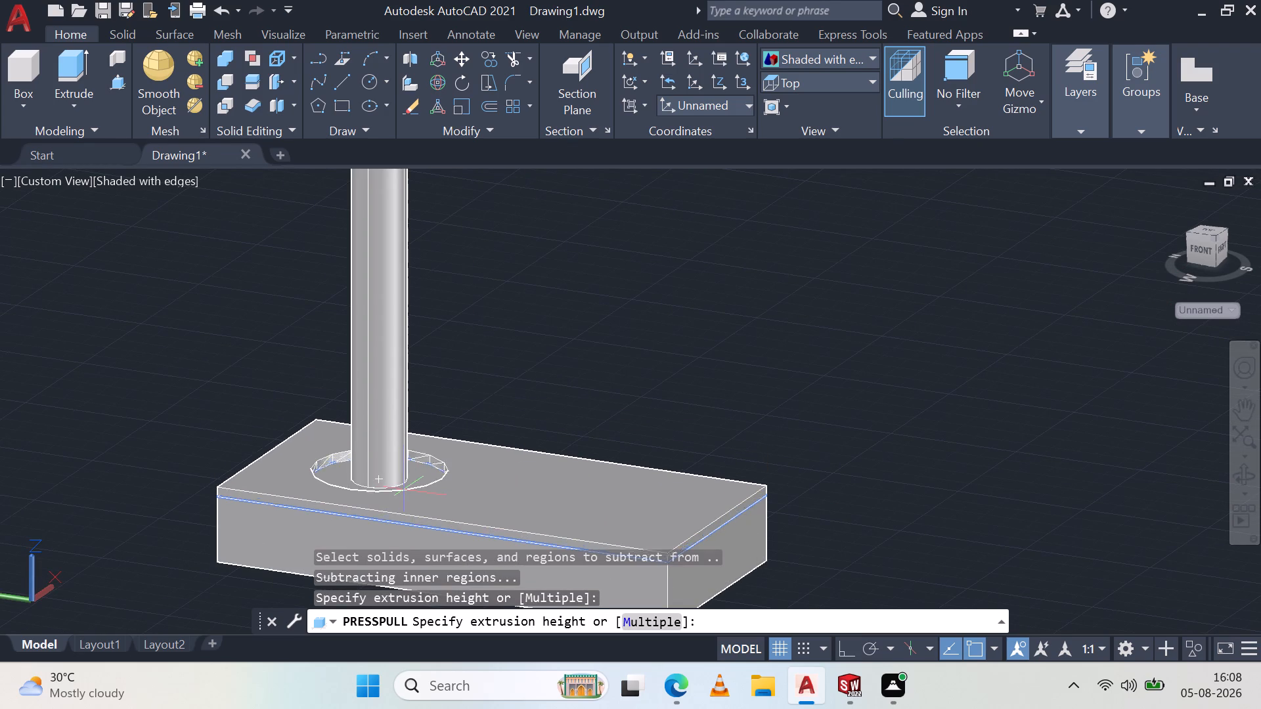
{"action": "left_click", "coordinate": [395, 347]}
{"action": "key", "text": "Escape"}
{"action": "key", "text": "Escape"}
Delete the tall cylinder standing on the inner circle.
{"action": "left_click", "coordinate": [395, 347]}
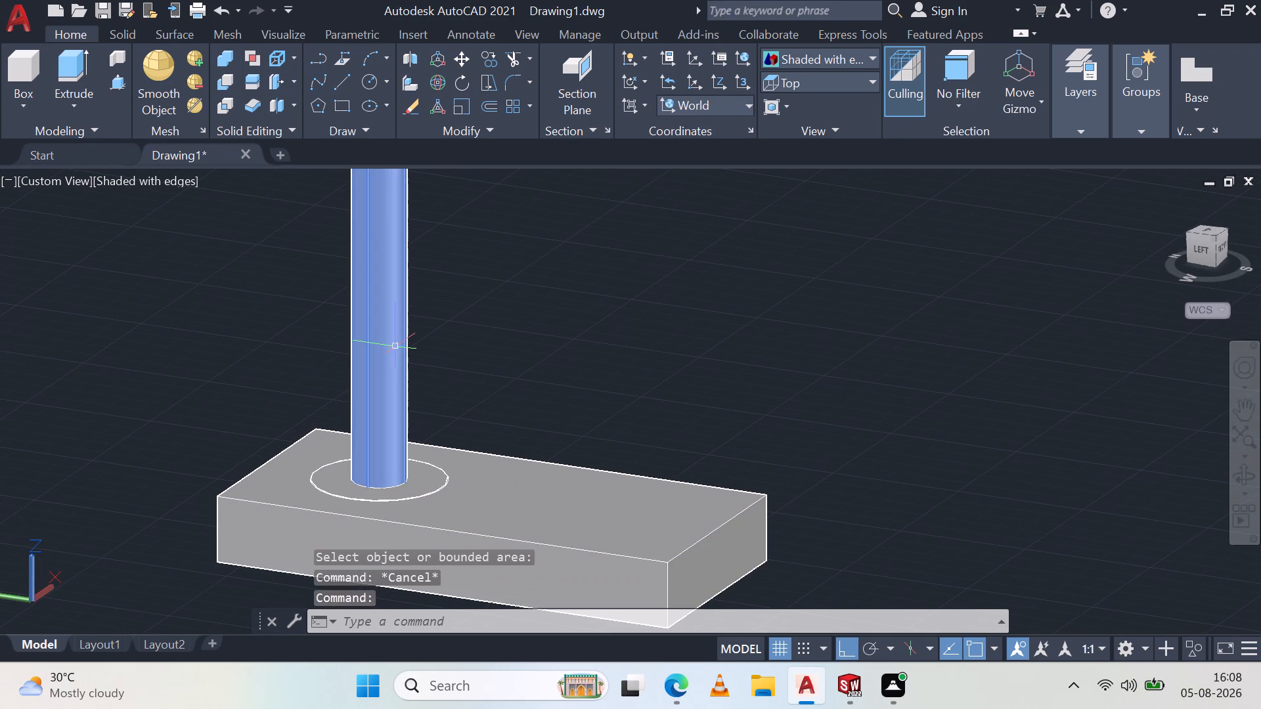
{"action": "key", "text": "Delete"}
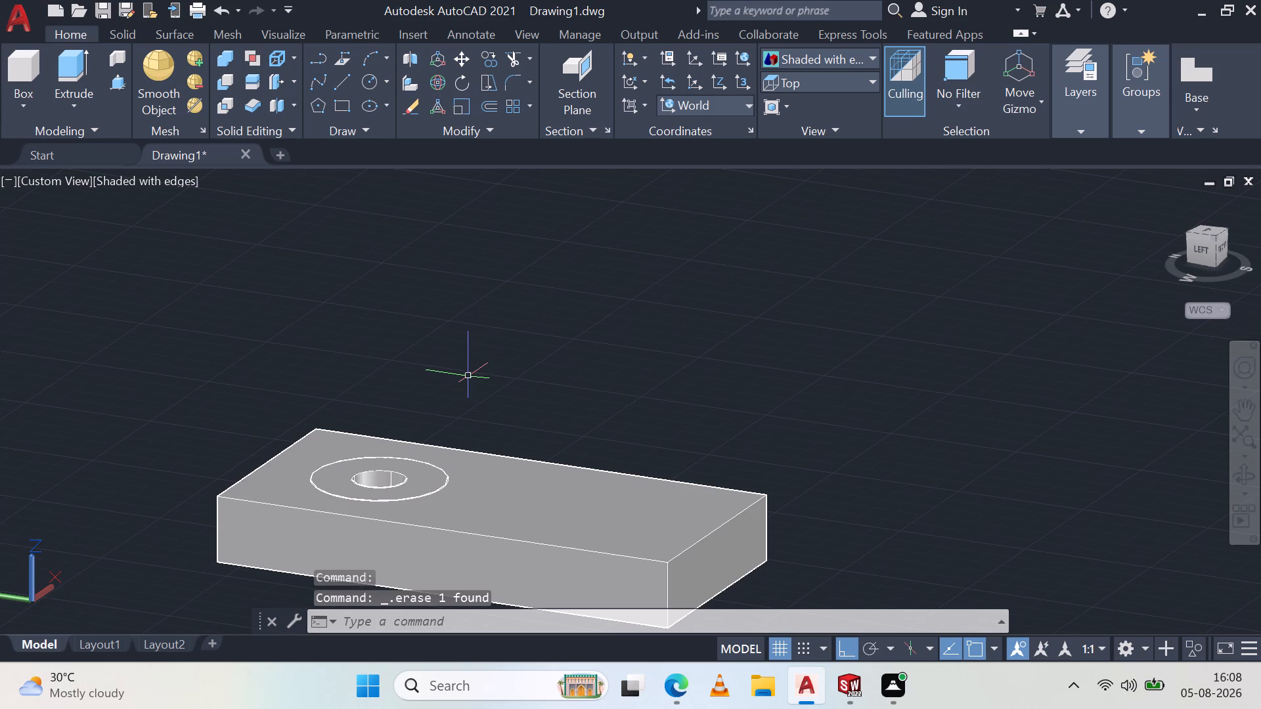
Delete the ring solid inside the plate's circular opening.
{"action": "middle_click_drag", "start_coordinate": [476, 334], "coordinate": [494, 396], "text": "shift"}
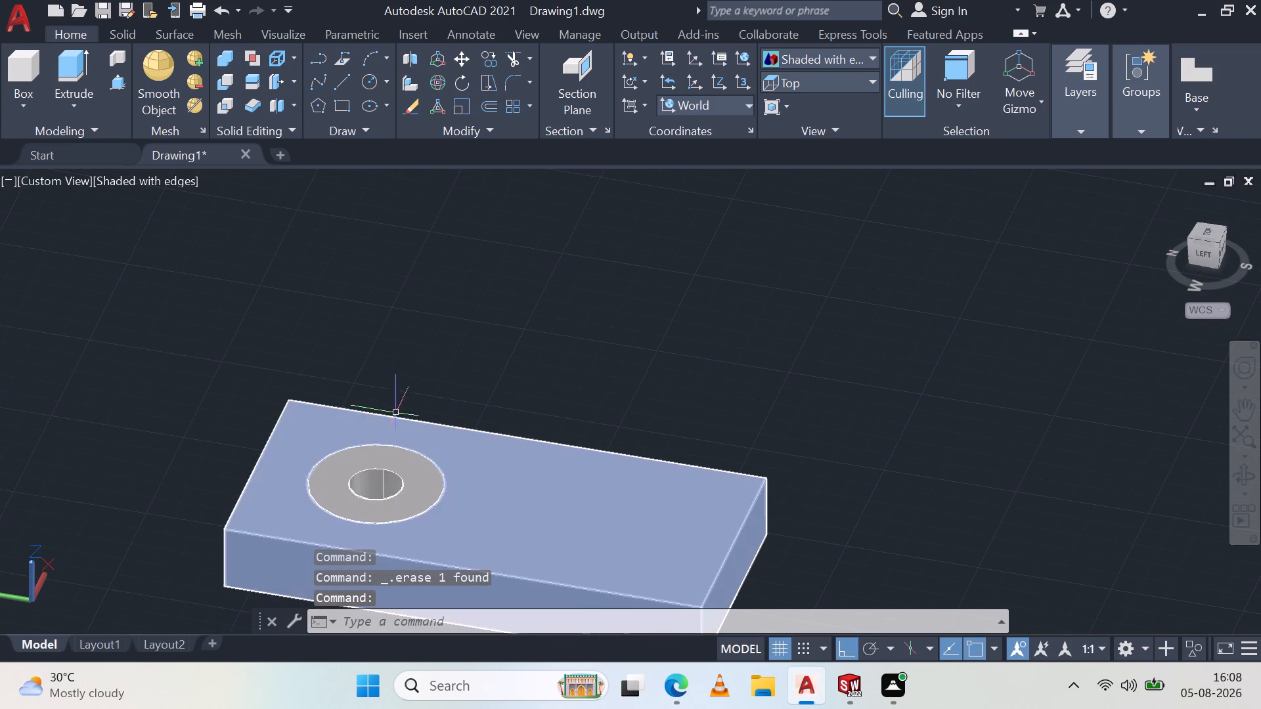
{"action": "left_click", "coordinate": [420, 495]}
{"action": "key", "text": "Delete"}
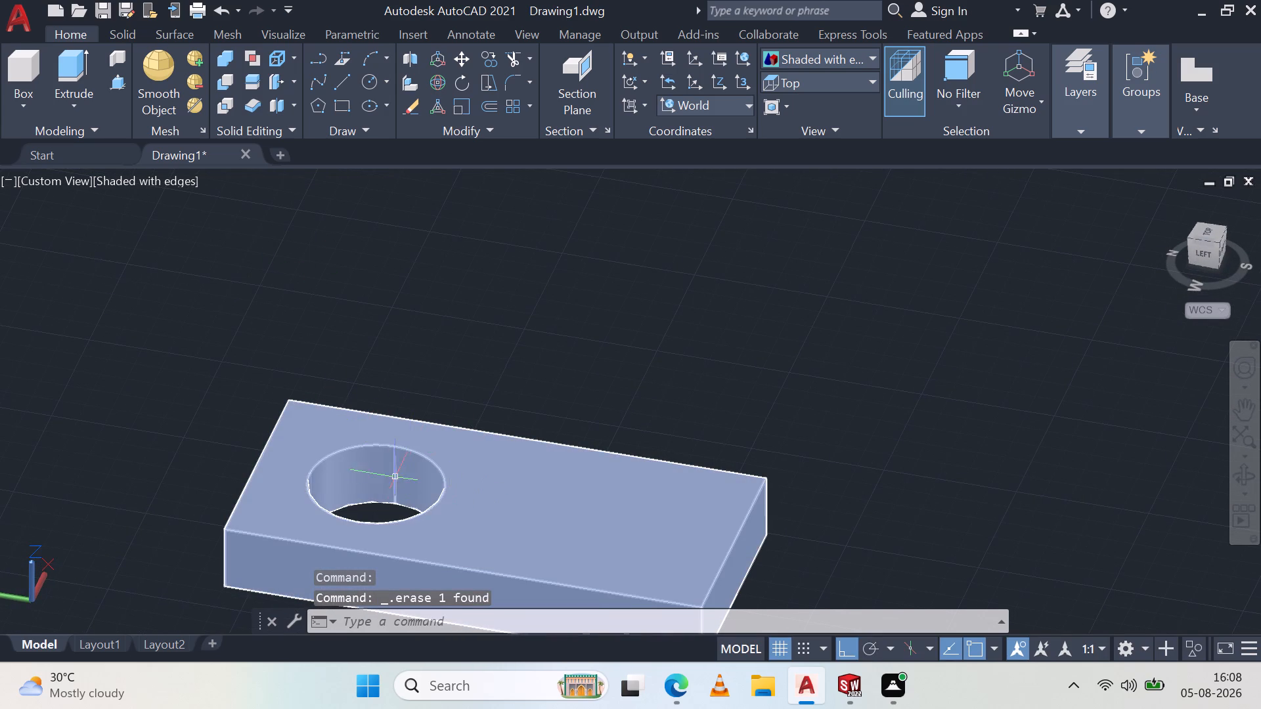
Presspull the ring between the two base circles by eye to a small height, well below the plate's top face.
{"action": "middle_click_drag", "start_coordinate": [423, 416], "coordinate": [420, 502], "text": "shift"}
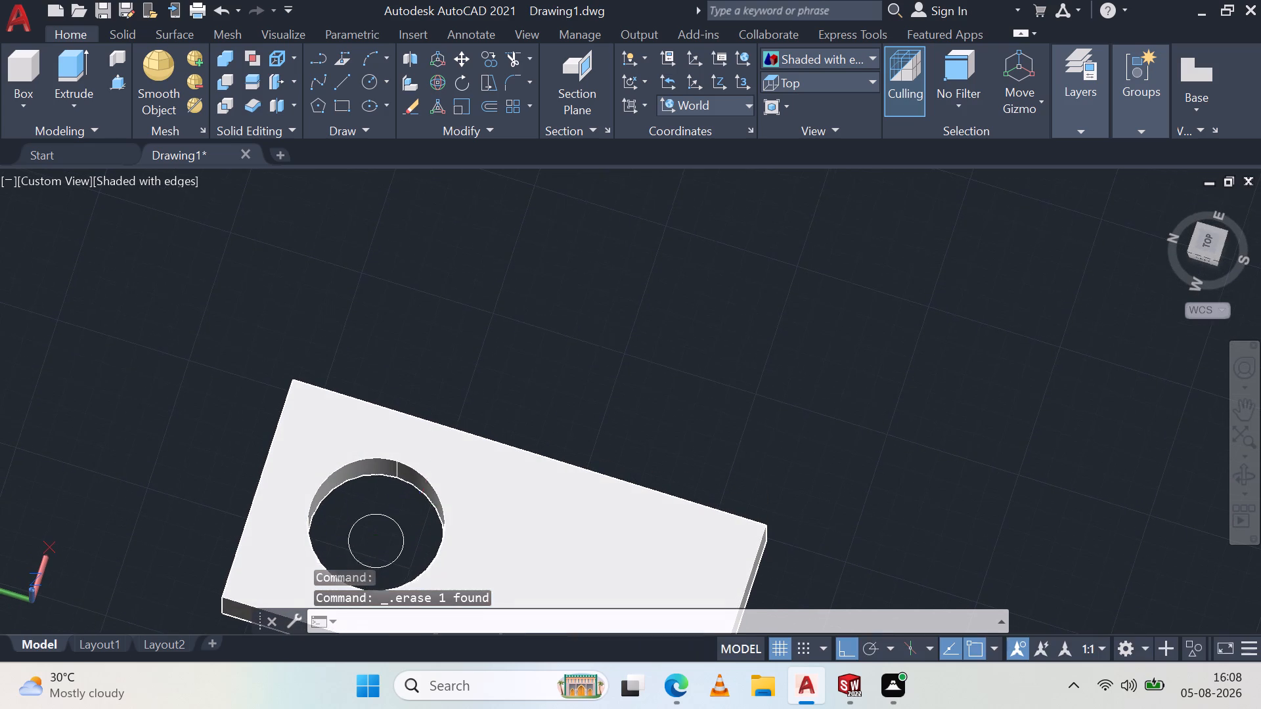
{"action": "left_click", "coordinate": [120, 83]}
{"action": "left_click", "coordinate": [384, 500]}
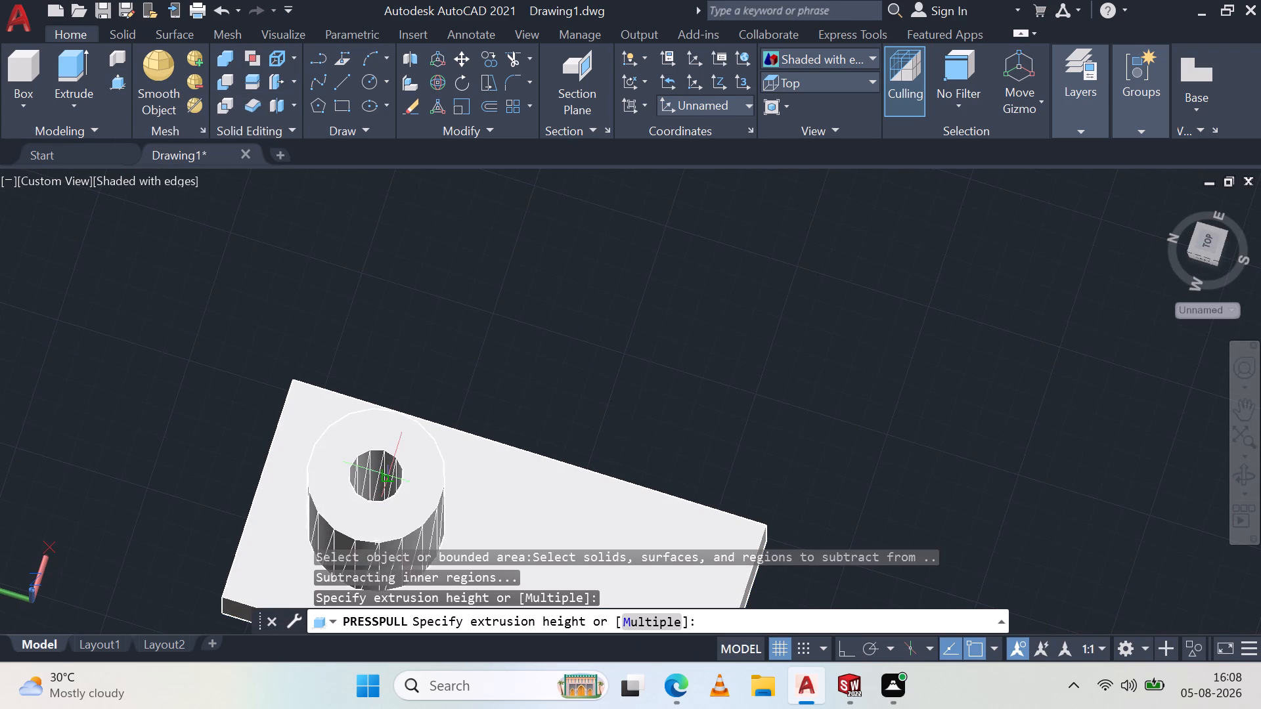
{"action": "middle_click_drag", "start_coordinate": [389, 526], "coordinate": [410, 461]}
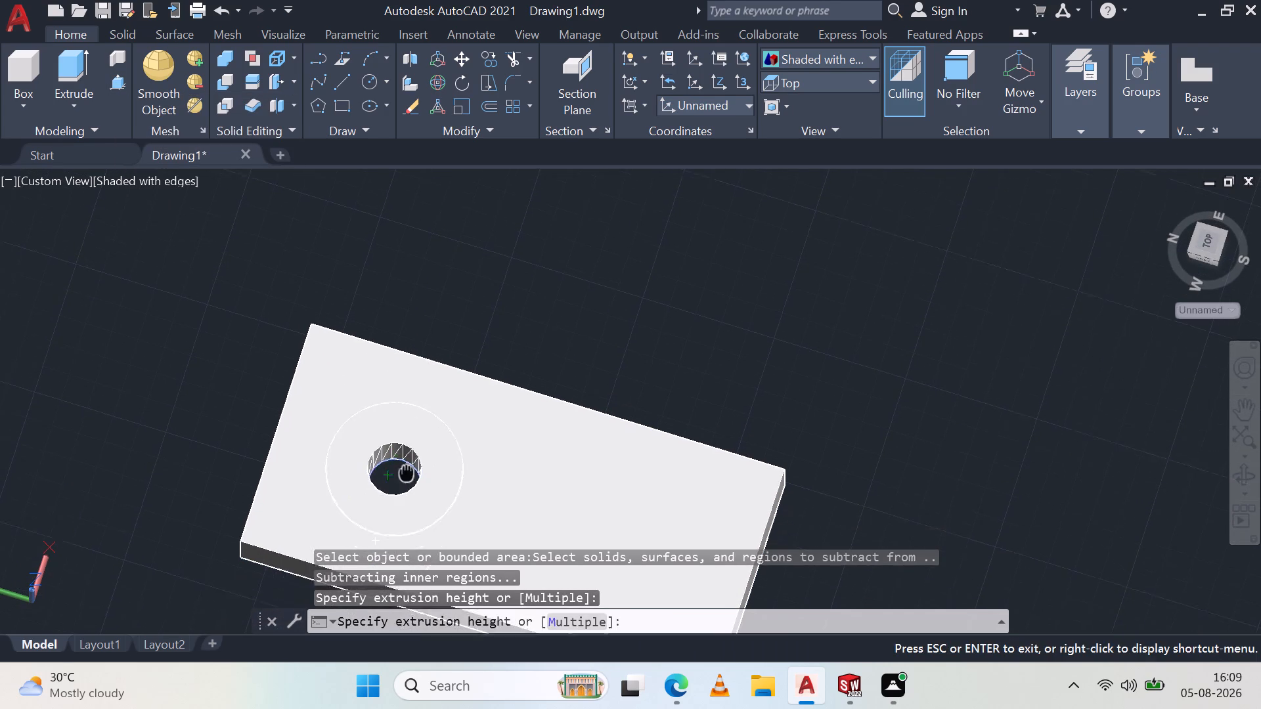
{"action": "middle_click_drag", "start_coordinate": [410, 461], "coordinate": [439, 389]}
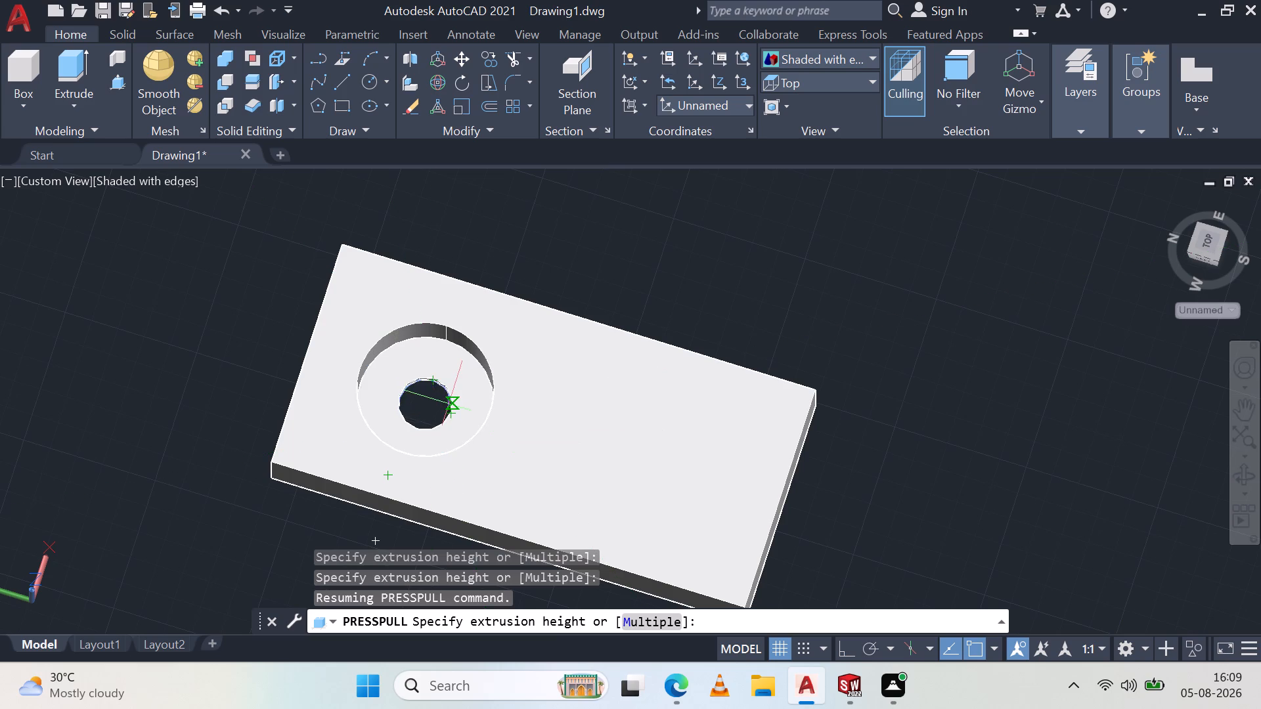
{"action": "left_click", "coordinate": [449, 404]}
{"action": "key", "text": "Escape"}
Examine the plate's circular recess, its thin ring floor and the central hole from several angles.
{"action": "middle_click_drag", "start_coordinate": [500, 389], "coordinate": [544, 287]}
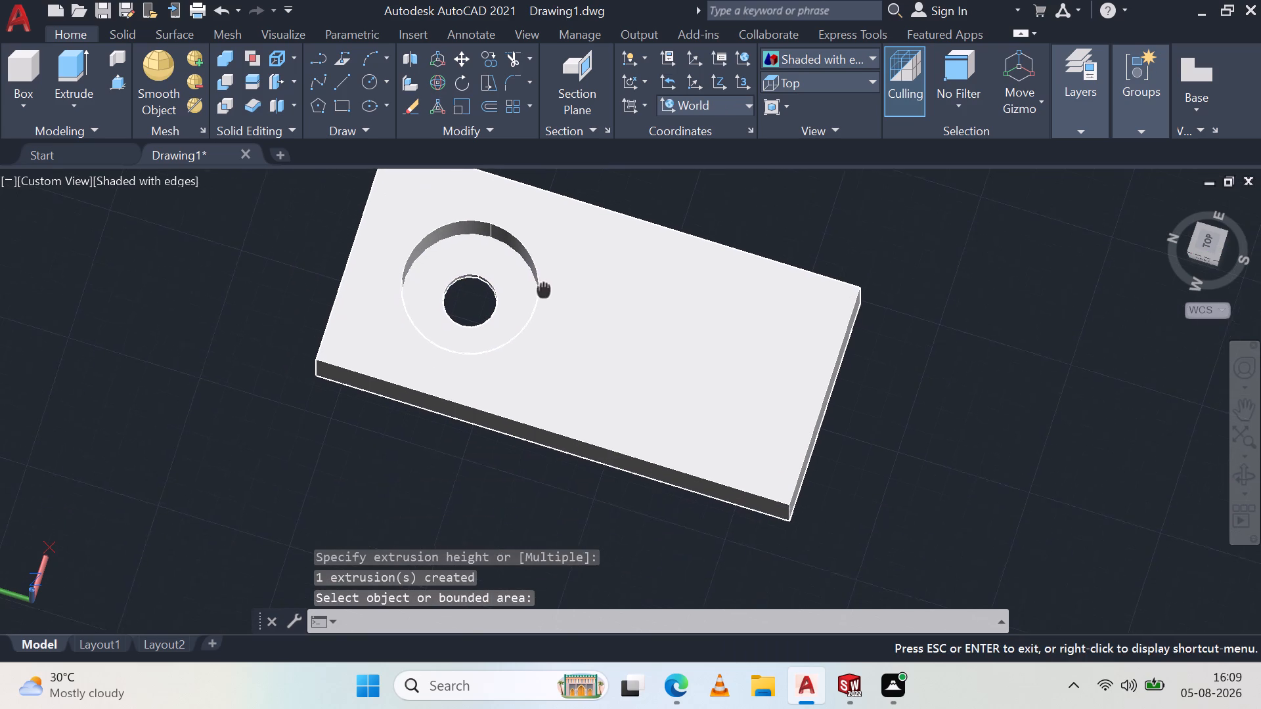
{"action": "middle_click_drag", "start_coordinate": [544, 287], "coordinate": [489, 370]}
{"action": "middle_click_drag", "start_coordinate": [449, 388], "coordinate": [500, 311], "text": "shift"}
{"action": "scroll", "coordinate": [449, 388], "scroll_direction": "up", "scroll_amount": 1, "text": "shift"}
{"action": "middle_click", "coordinate": [503, 301], "text": "shift"}
{"action": "middle_click", "coordinate": [506, 291], "text": "shift"}
{"action": "middle_click_drag", "start_coordinate": [506, 286], "coordinate": [506, 277], "text": "shift"}
{"action": "middle_click", "coordinate": [506, 268], "text": "shift"}
{"action": "middle_click_drag", "start_coordinate": [483, 247], "coordinate": [457, 241], "text": "shift"}
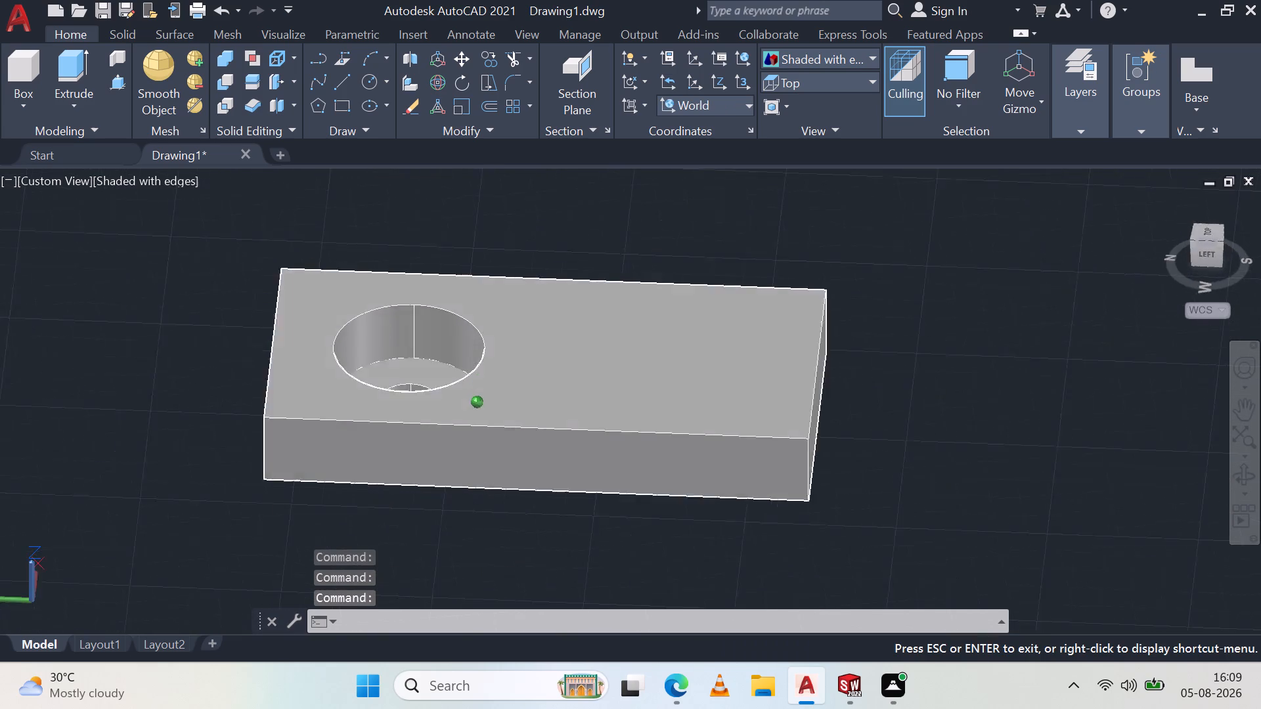
{"action": "middle_click_drag", "start_coordinate": [457, 241], "coordinate": [433, 377], "text": "shift"}
{"action": "middle_click_drag", "start_coordinate": [493, 358], "coordinate": [523, 349], "text": "shift"}
{"action": "middle_click_drag", "start_coordinate": [565, 324], "coordinate": [633, 268], "text": "shift"}
{"action": "middle_click", "coordinate": [634, 267], "text": "shift"}
{"action": "middle_click", "coordinate": [634, 267], "text": "shift"}
{"action": "middle_click", "coordinate": [634, 267], "text": "shift"}
{"action": "middle_click_drag", "start_coordinate": [634, 267], "coordinate": [407, 379], "text": "shift"}
{"action": "scroll", "coordinate": [629, 372], "scroll_direction": "up", "scroll_amount": 2}
{"action": "scroll", "coordinate": [510, 383], "scroll_direction": "down", "scroll_amount": 1}
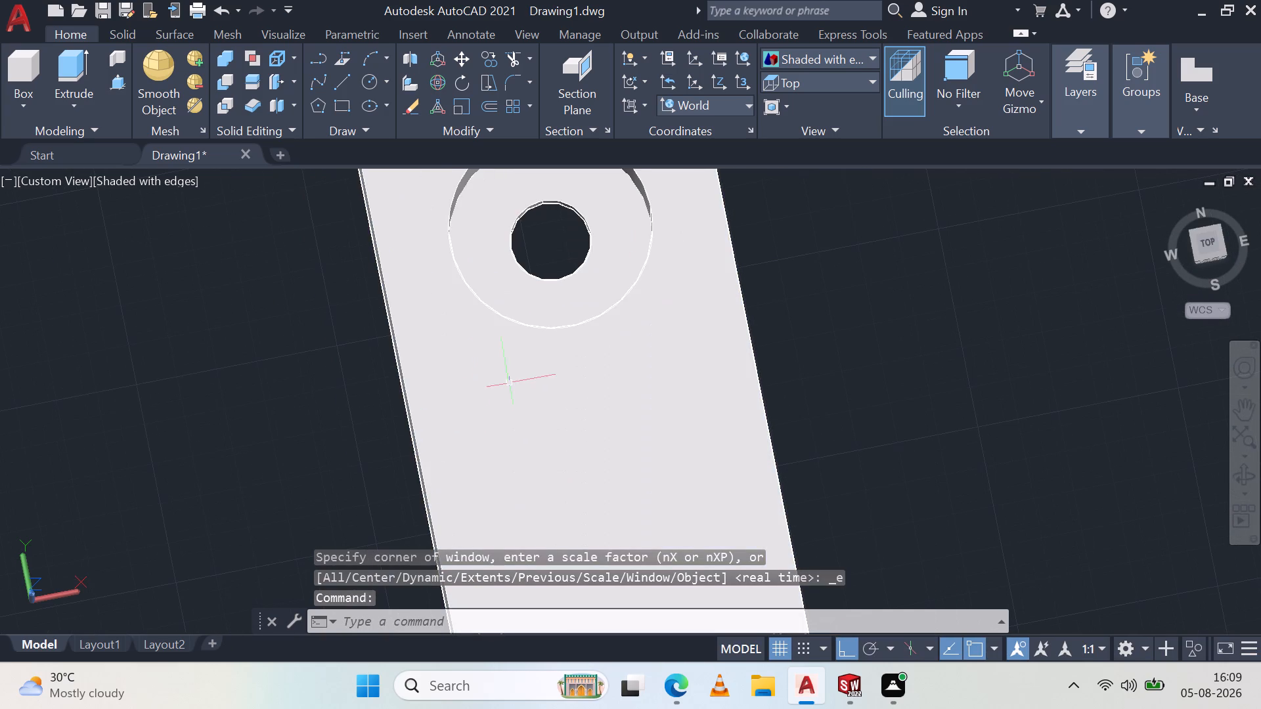
{"action": "scroll", "coordinate": [385, 371], "scroll_direction": "down", "scroll_amount": 1, "text": "shift"}
{"action": "middle_click_drag", "start_coordinate": [385, 374], "coordinate": [569, 324], "text": "shift"}
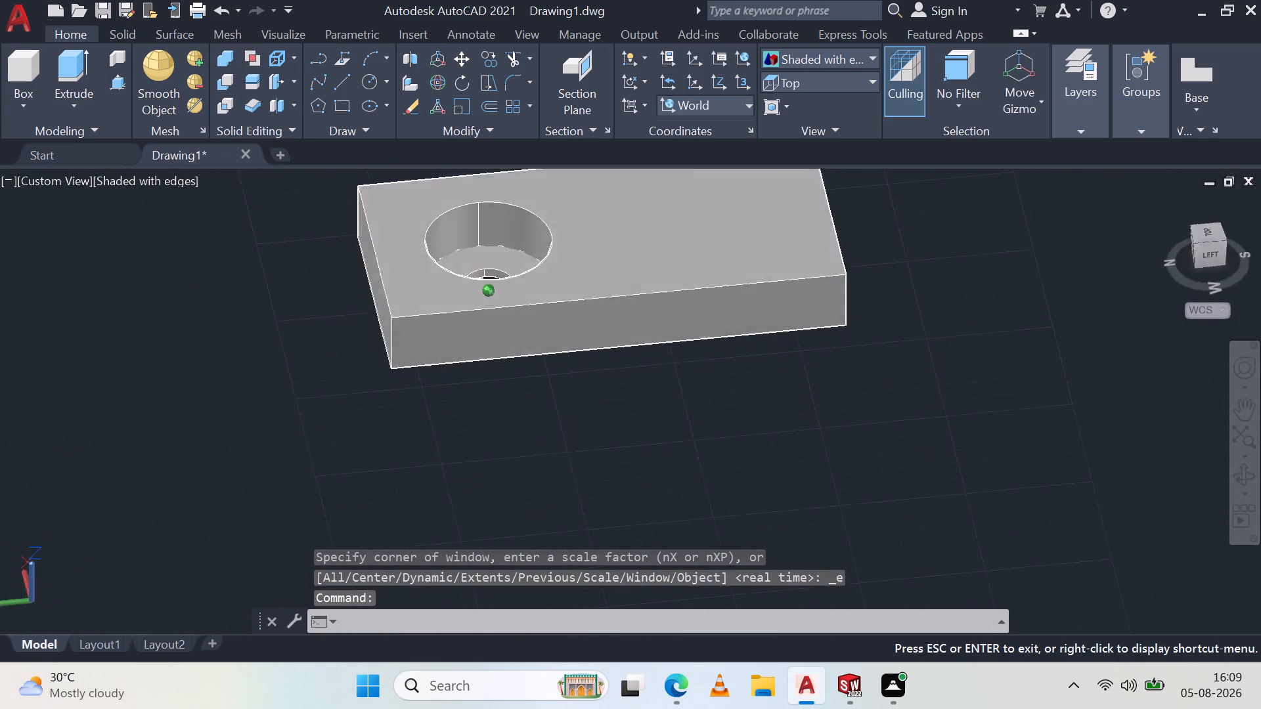
{"action": "middle_click_drag", "start_coordinate": [569, 324], "coordinate": [546, 349], "text": "shift"}
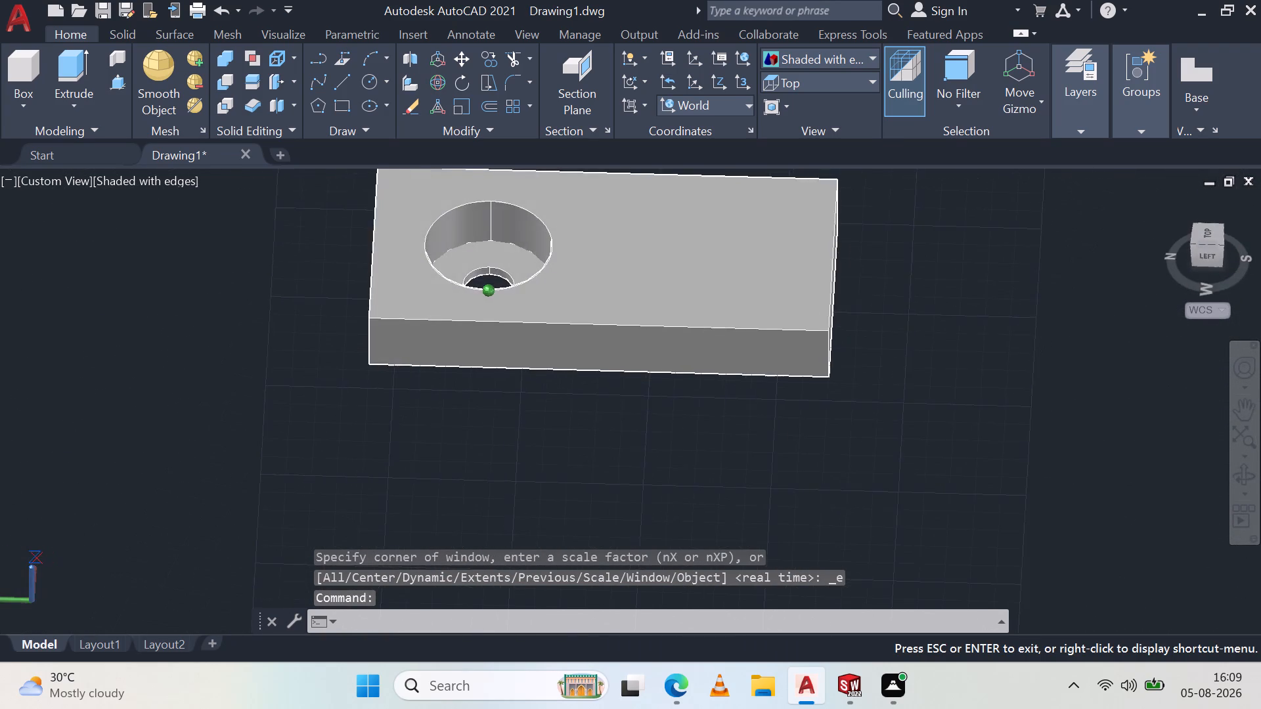
{"action": "middle_click_drag", "start_coordinate": [546, 349], "coordinate": [577, 341], "text": "shift"}
{"action": "middle_click", "coordinate": [577, 341]}
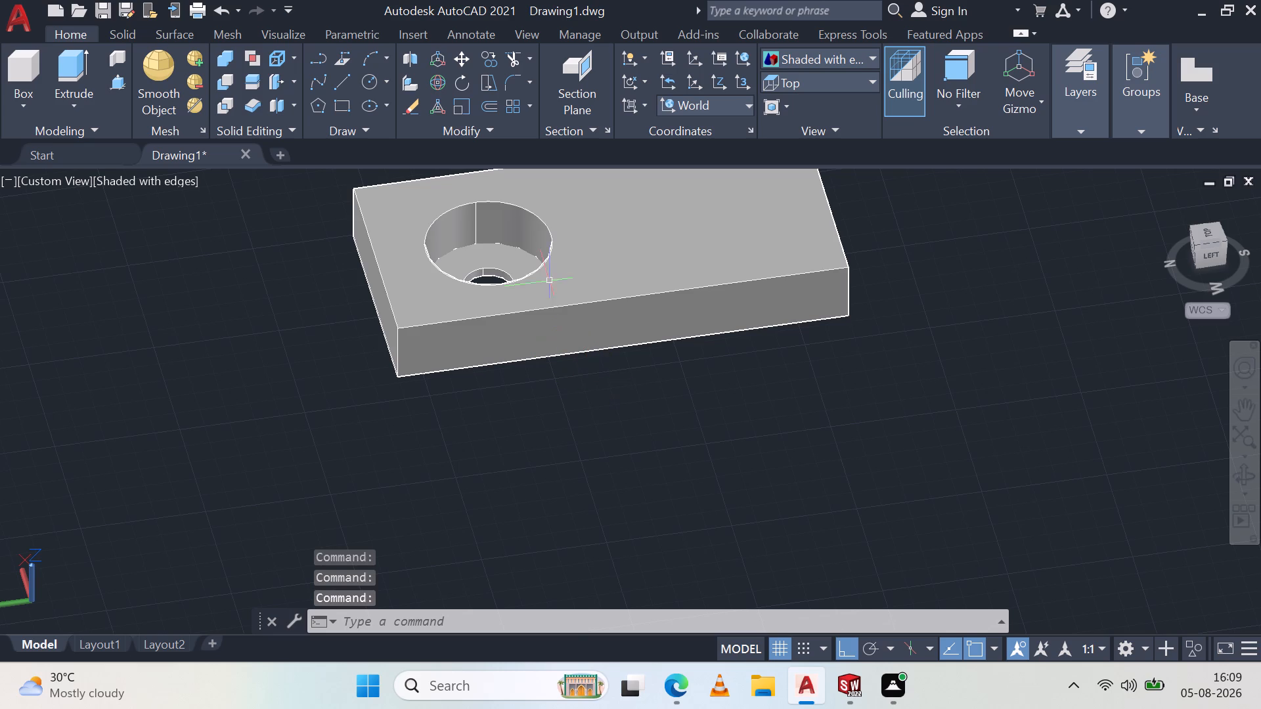
{"action": "scroll", "coordinate": [594, 312], "scroll_direction": "down", "scroll_amount": 1}
{"action": "middle_click_drag", "start_coordinate": [542, 241], "coordinate": [560, 328]}
{"action": "middle_click", "coordinate": [560, 328]}
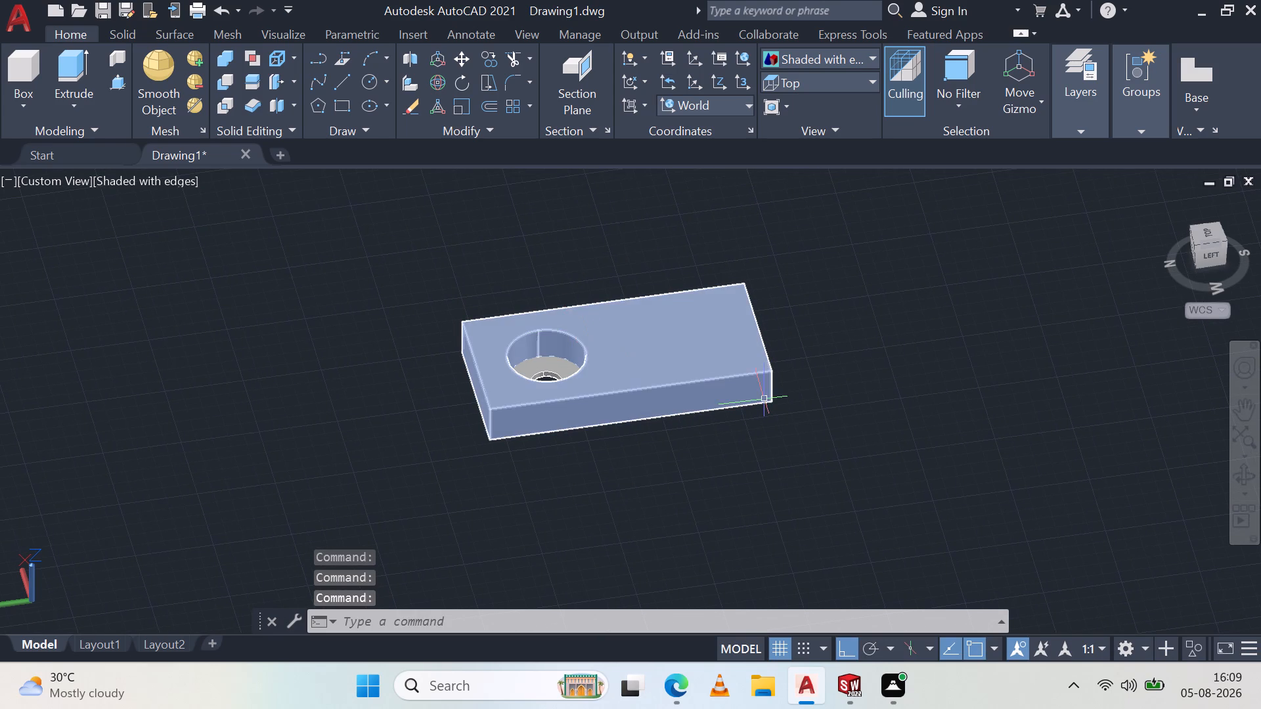
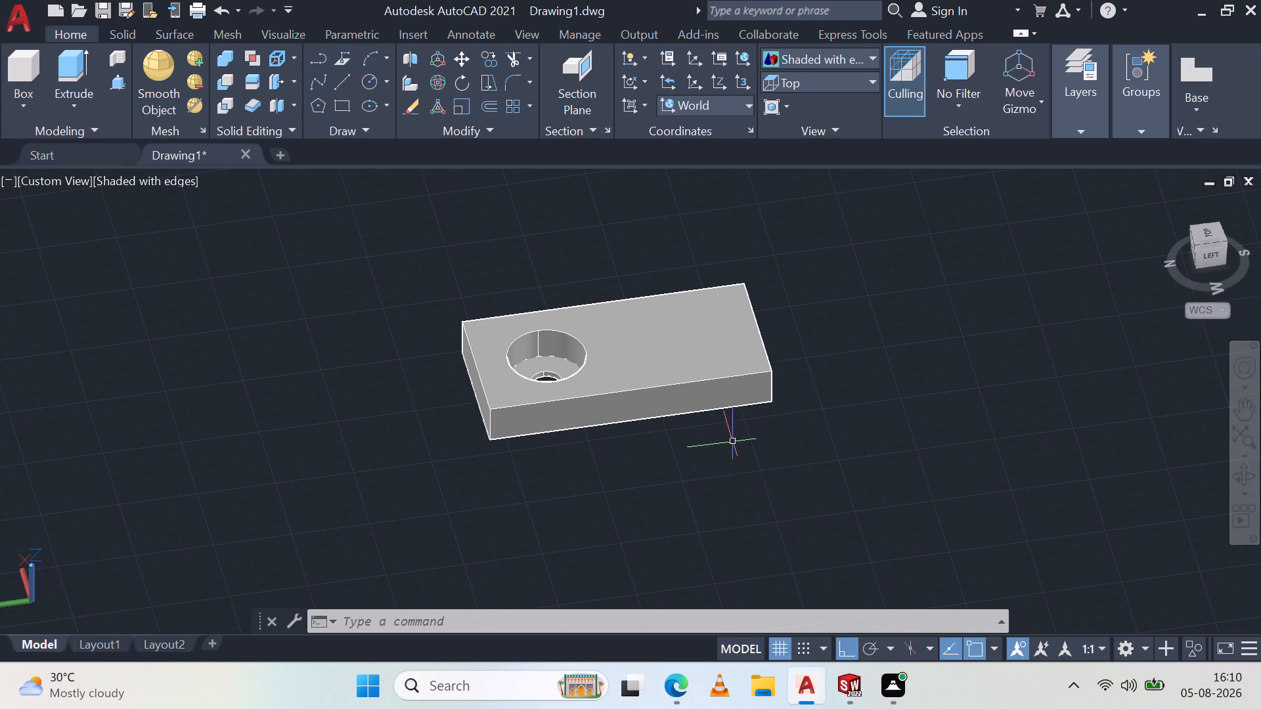
Delete the ring solid inside the circular recess and the surrounding plate solid.
{"action": "left_click", "coordinate": [561, 368]}
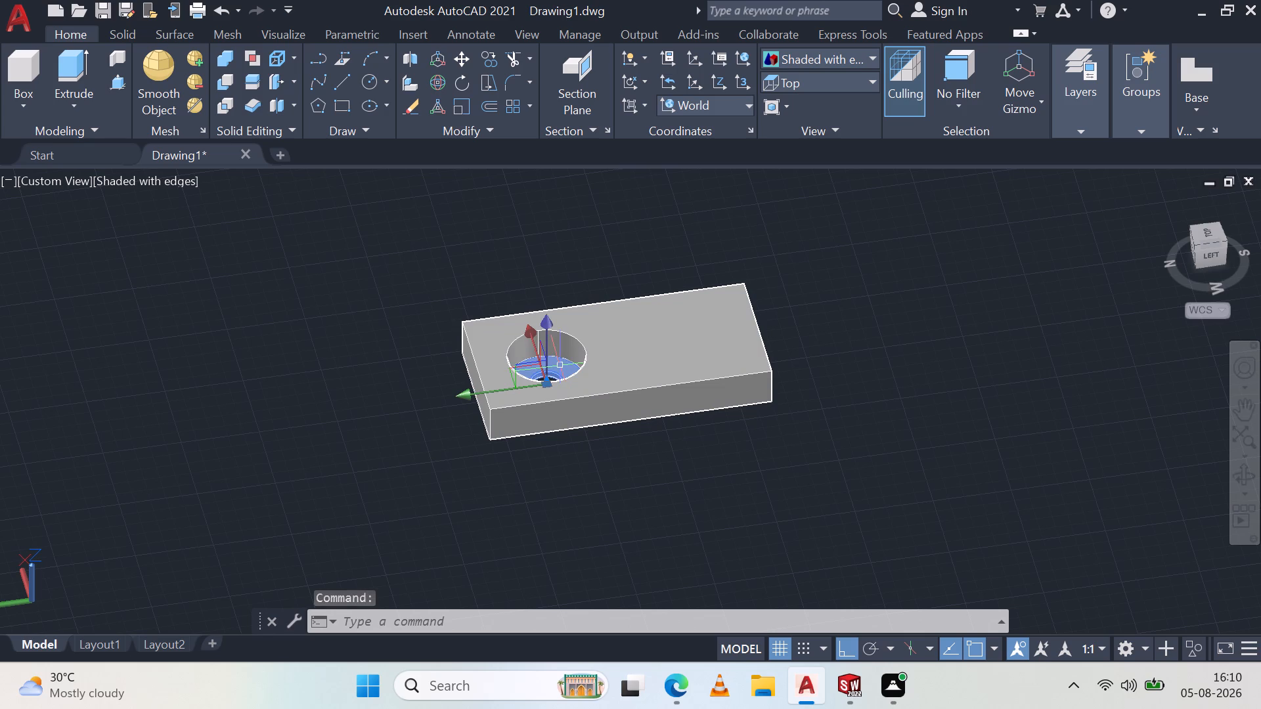
{"action": "key", "text": "Delete"}
{"action": "left_click", "coordinate": [644, 327]}
{"action": "key", "text": "Delete"}
{"action": "key", "text": "Delete"}
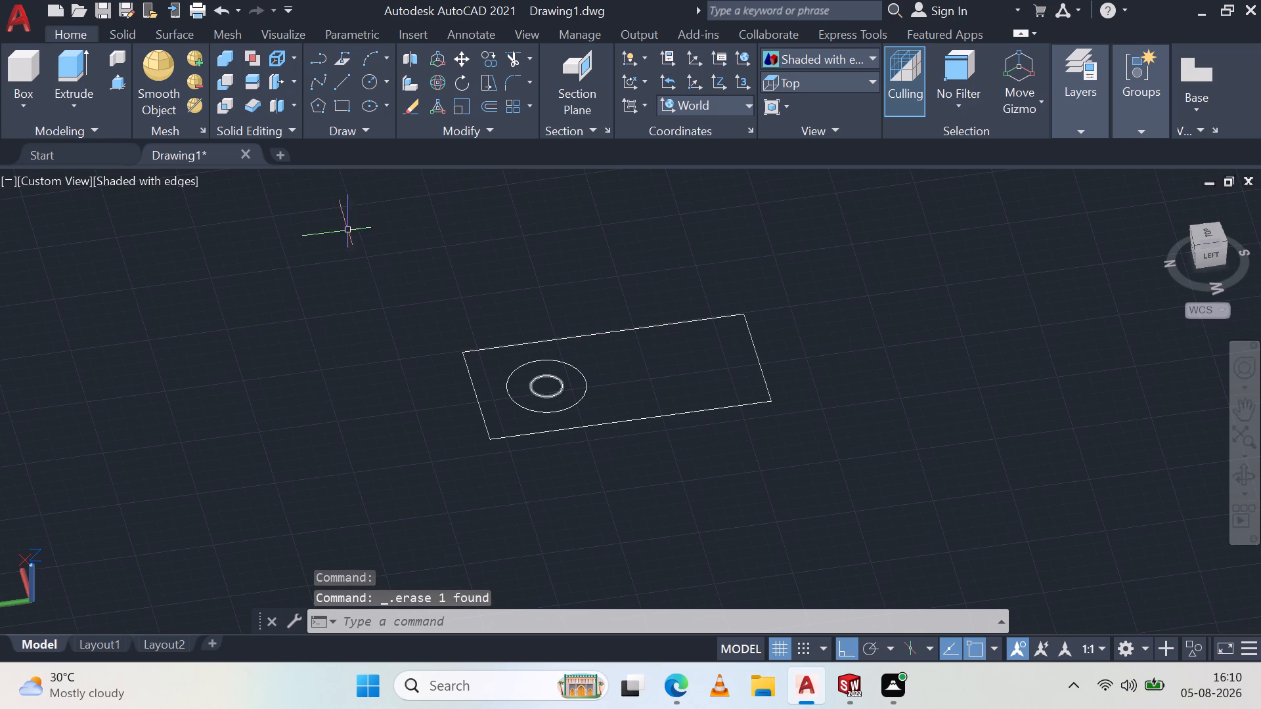
Presspull the rectangular area around the outer circle to a height of 25.
{"action": "left_click", "coordinate": [108, 75]}
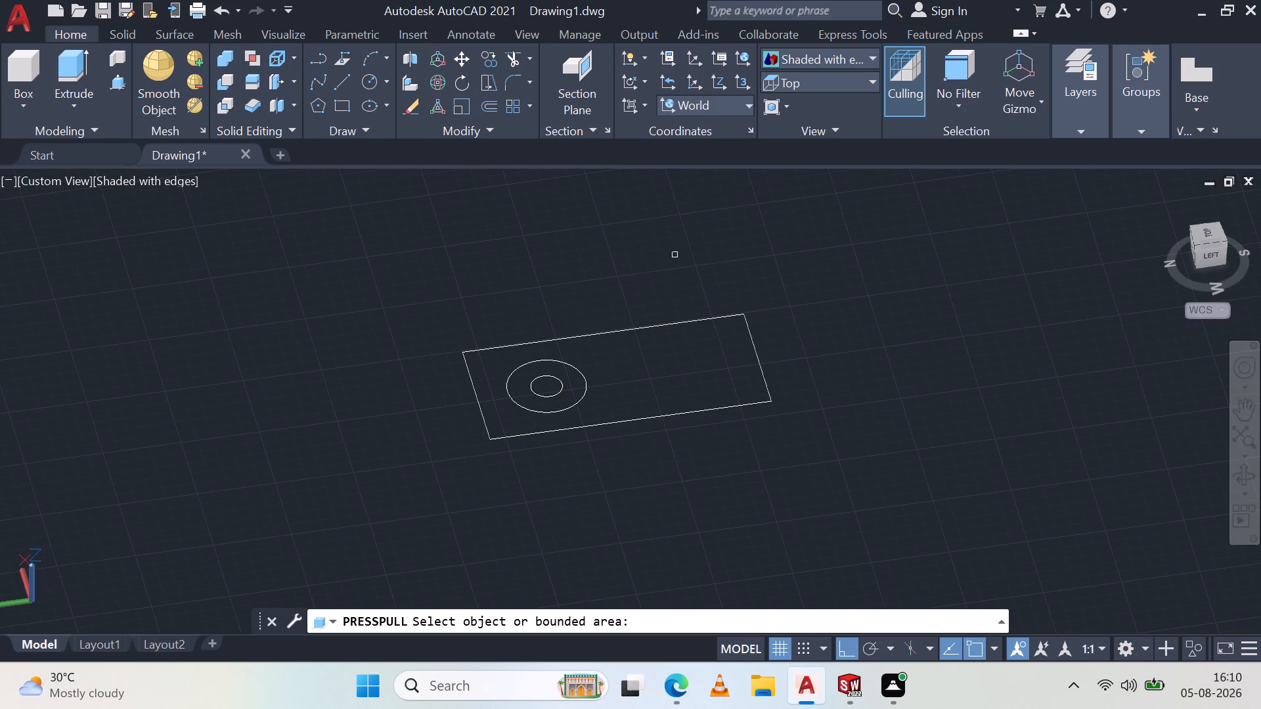
{"action": "left_click", "coordinate": [693, 339]}
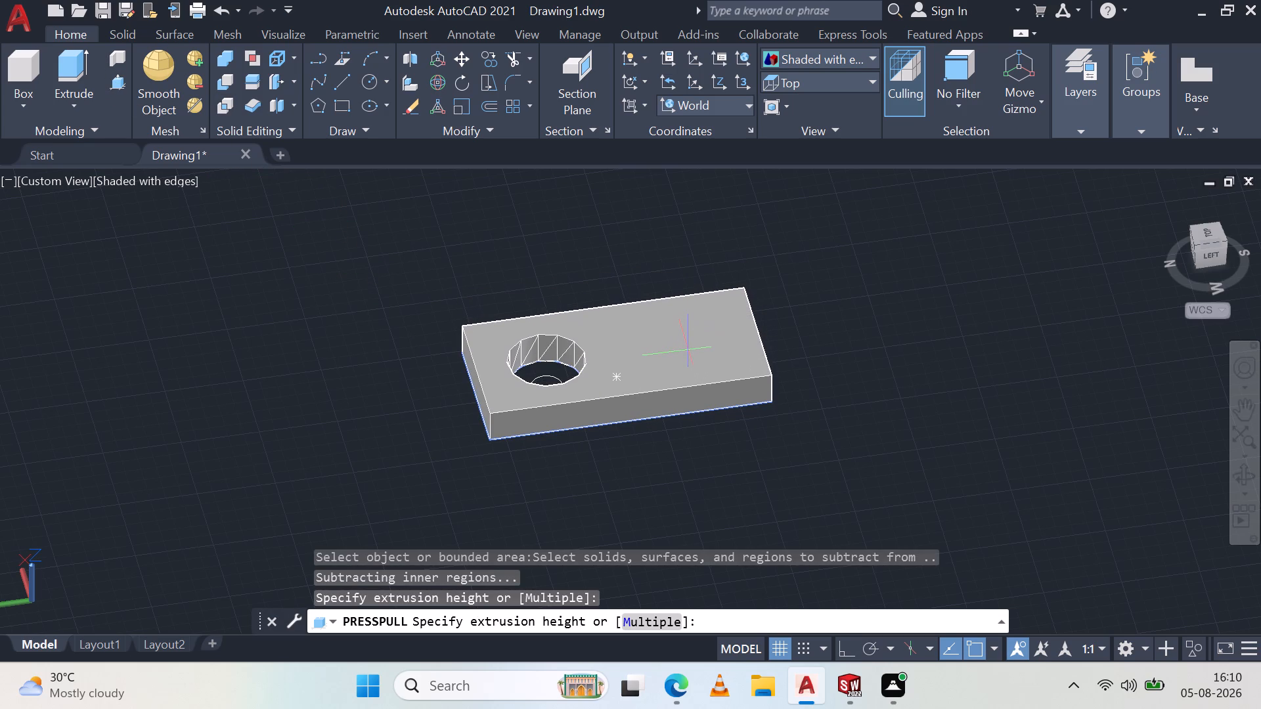
{"action": "type", "text": "25"}
{"action": "key", "text": "space"}
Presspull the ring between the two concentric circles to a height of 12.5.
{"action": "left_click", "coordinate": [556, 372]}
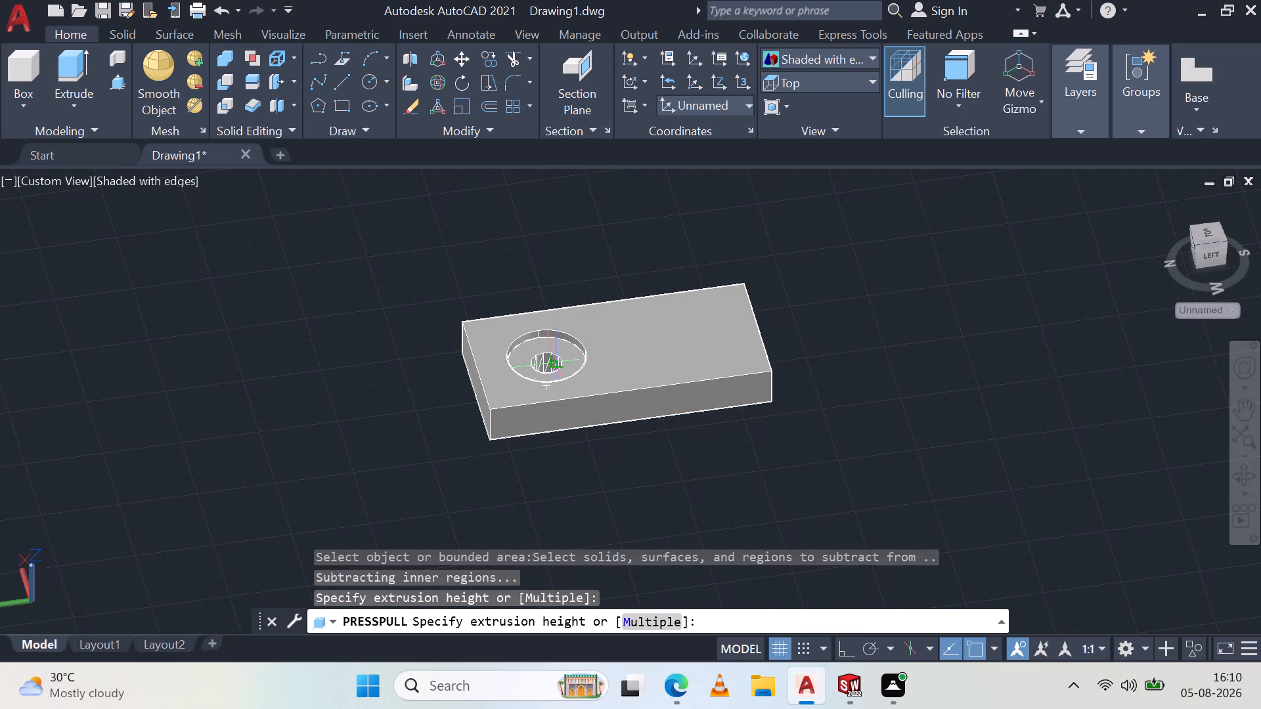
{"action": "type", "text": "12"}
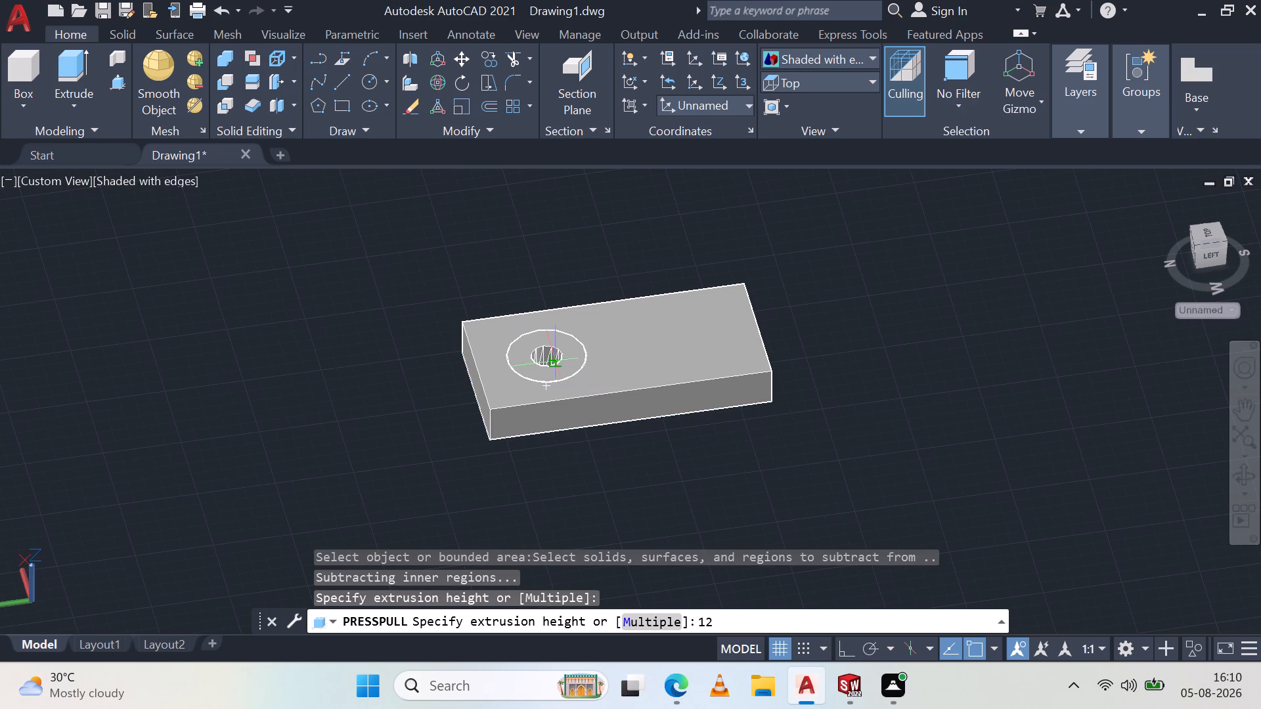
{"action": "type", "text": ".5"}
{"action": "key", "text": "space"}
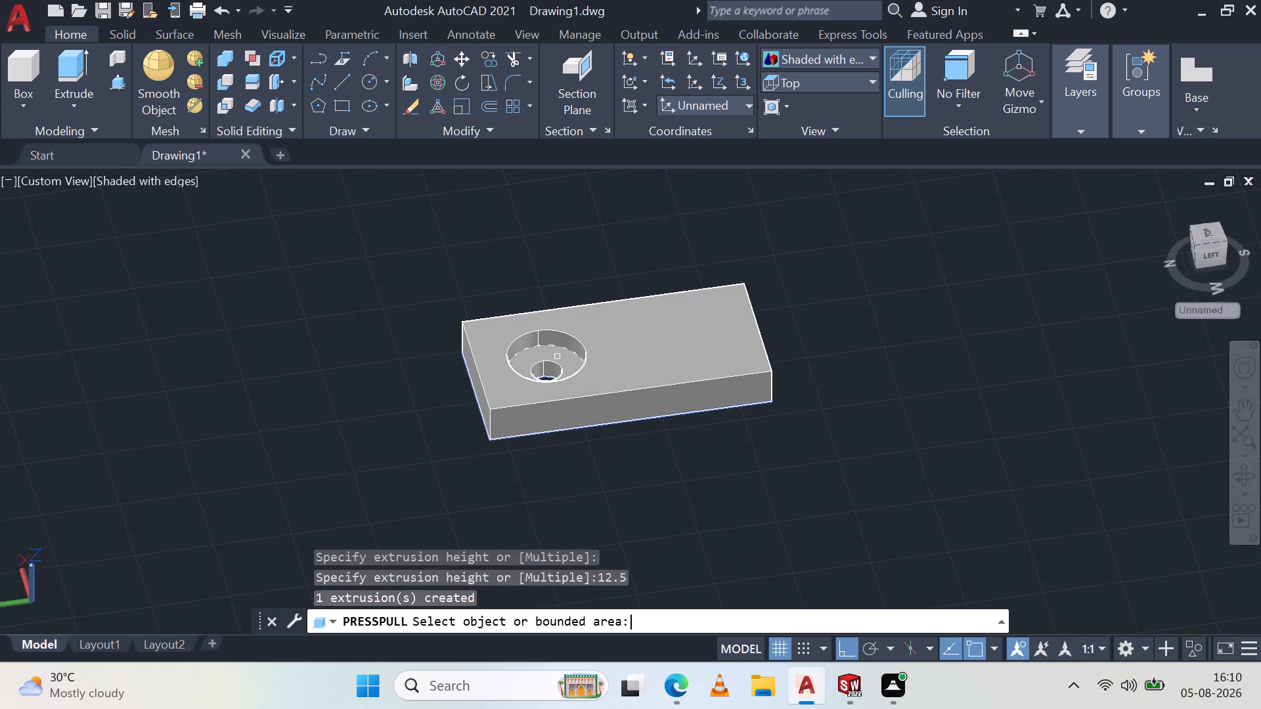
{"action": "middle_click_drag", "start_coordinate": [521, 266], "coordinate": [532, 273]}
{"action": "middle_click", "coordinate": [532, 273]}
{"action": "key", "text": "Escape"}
Examine the plate's stepped circular hole from several angles and in the Top view.
{"action": "middle_click_drag", "start_coordinate": [581, 336], "coordinate": [581, 353], "text": "shift"}
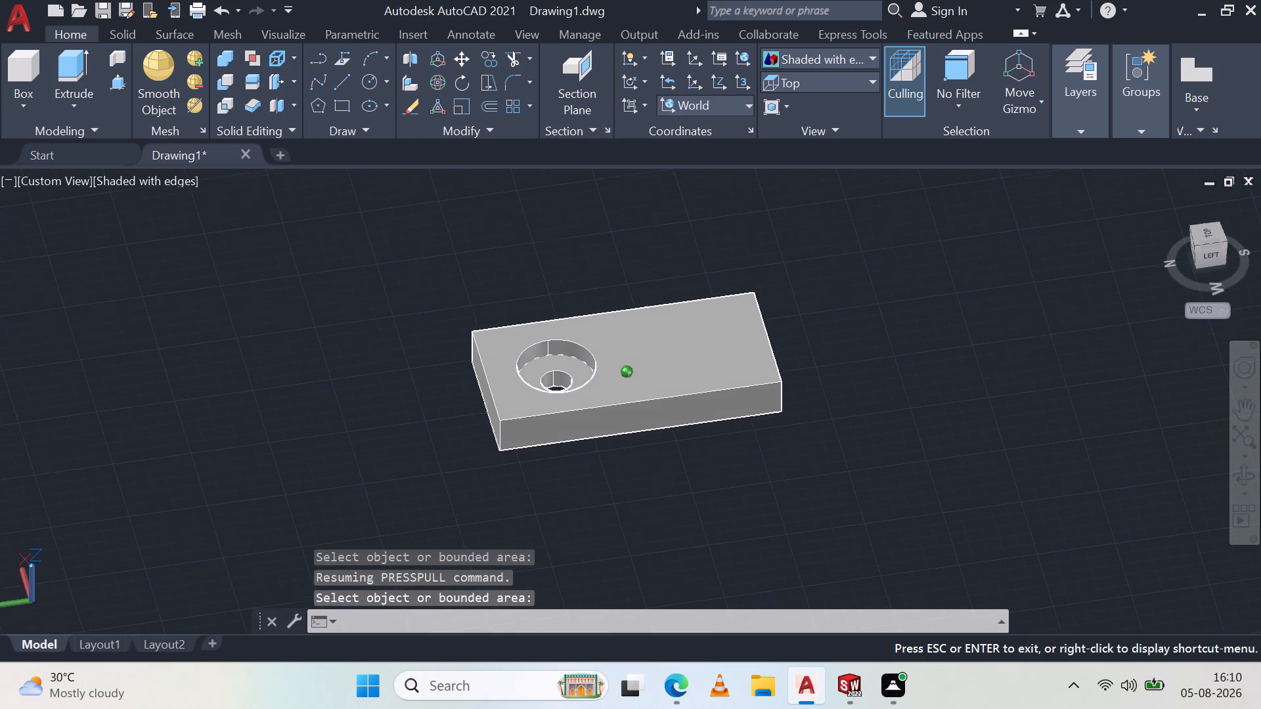
{"action": "middle_click_drag", "start_coordinate": [581, 353], "coordinate": [659, 290], "text": "shift"}
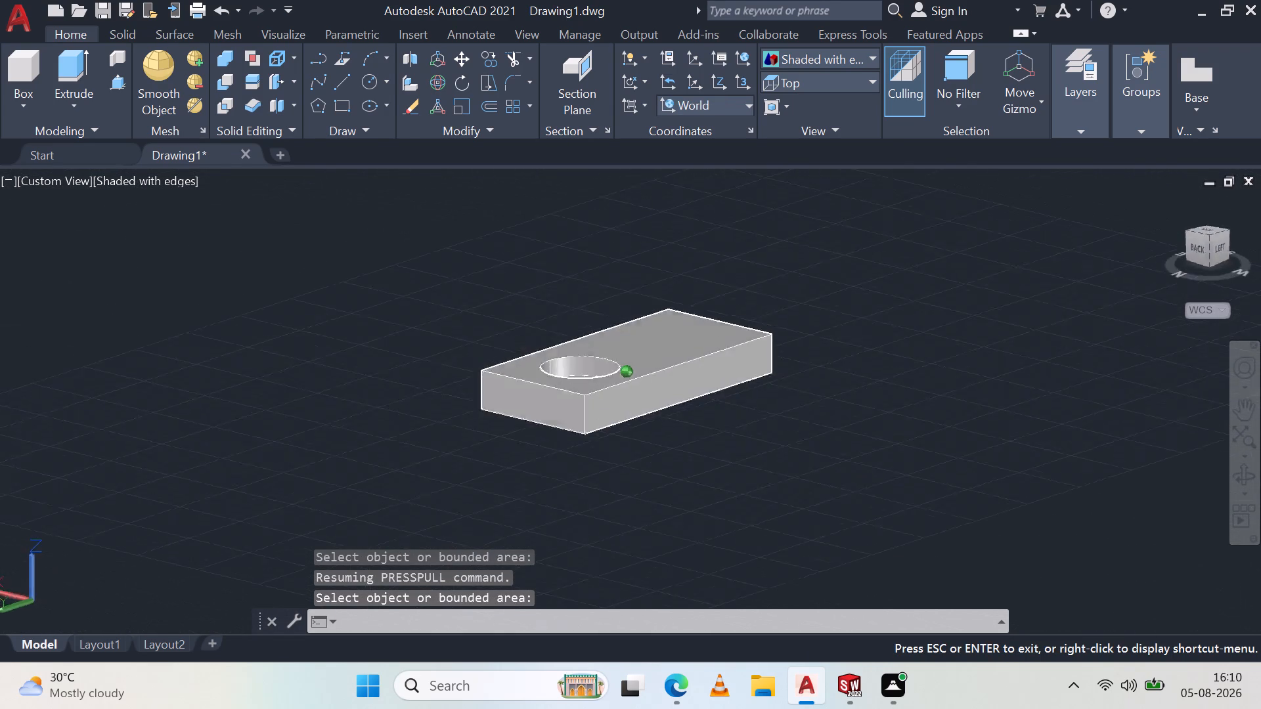
{"action": "middle_click_drag", "start_coordinate": [659, 290], "coordinate": [520, 469], "text": "shift"}
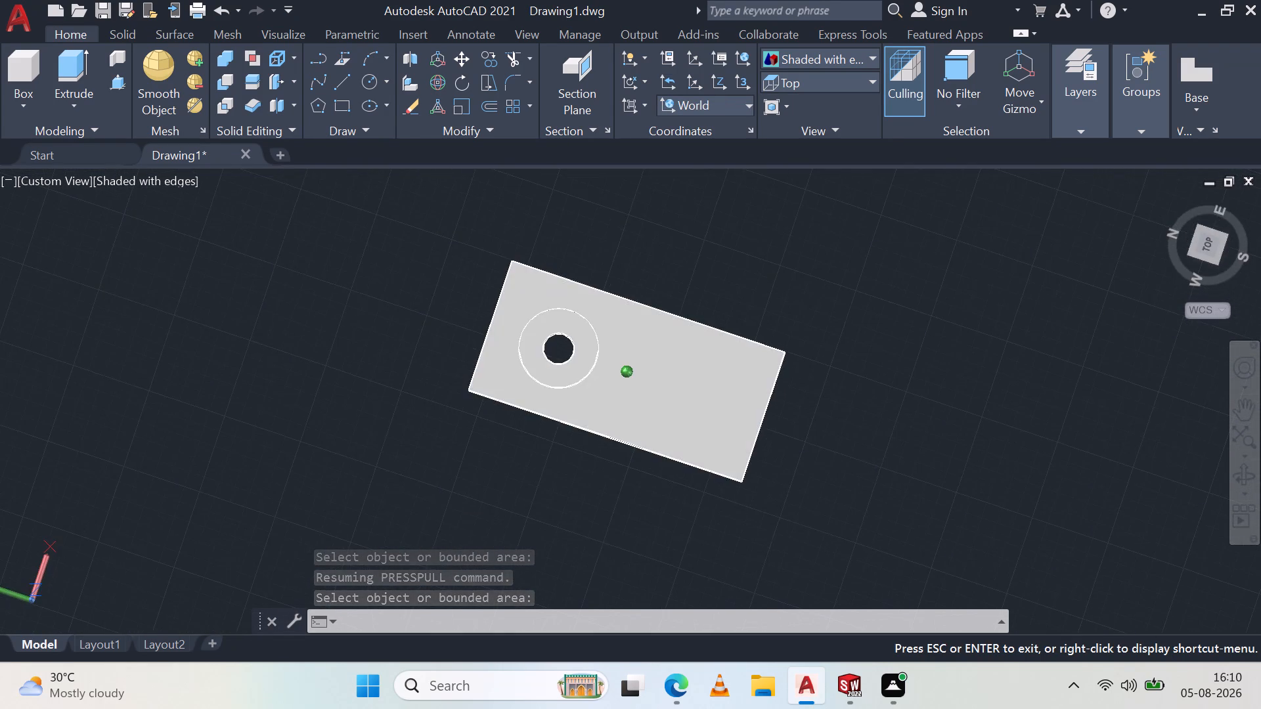
{"action": "middle_click_drag", "start_coordinate": [520, 469], "coordinate": [525, 344], "text": "shift"}
{"action": "middle_click", "coordinate": [525, 344]}
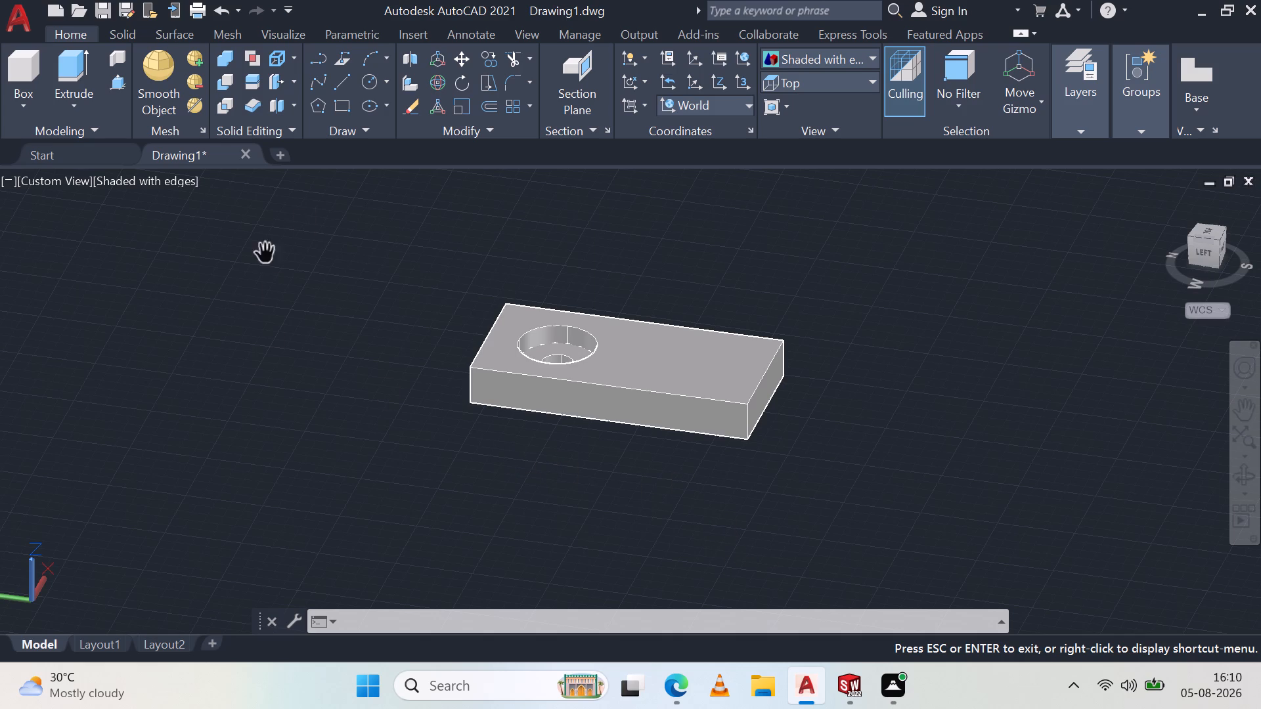
{"action": "key", "text": "Escape"}
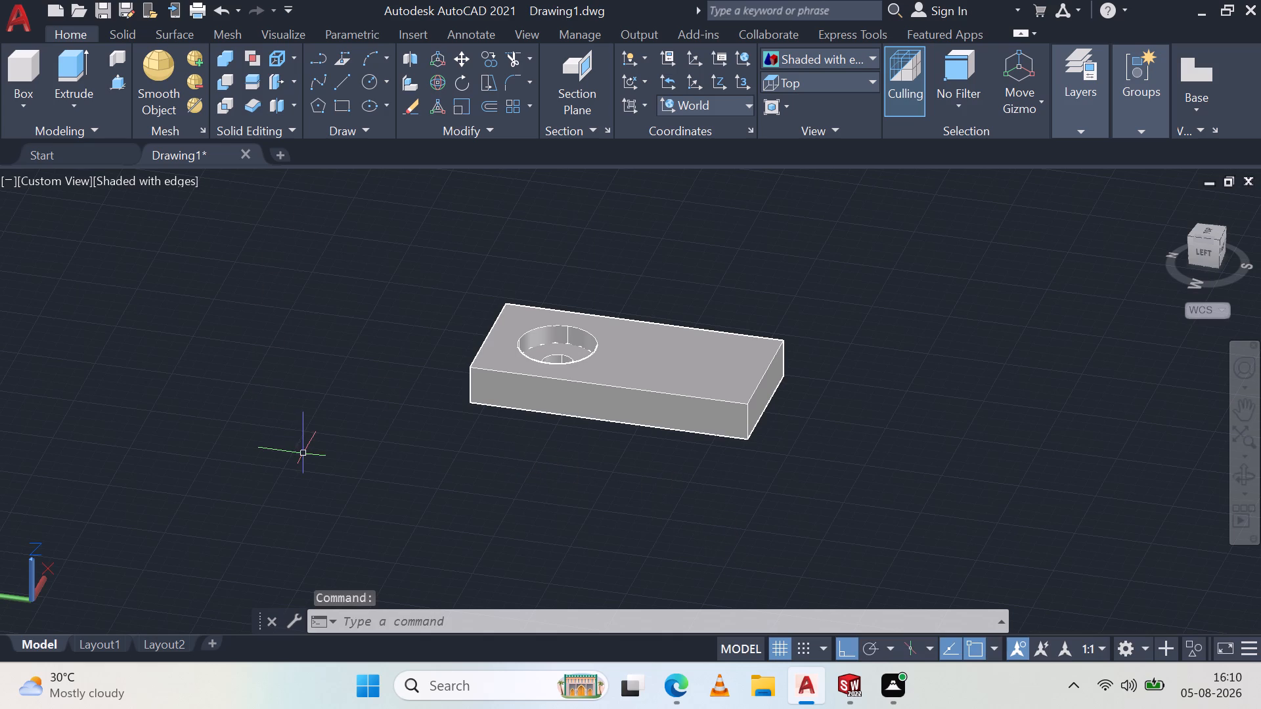
{"action": "left_click", "coordinate": [69, 184]}
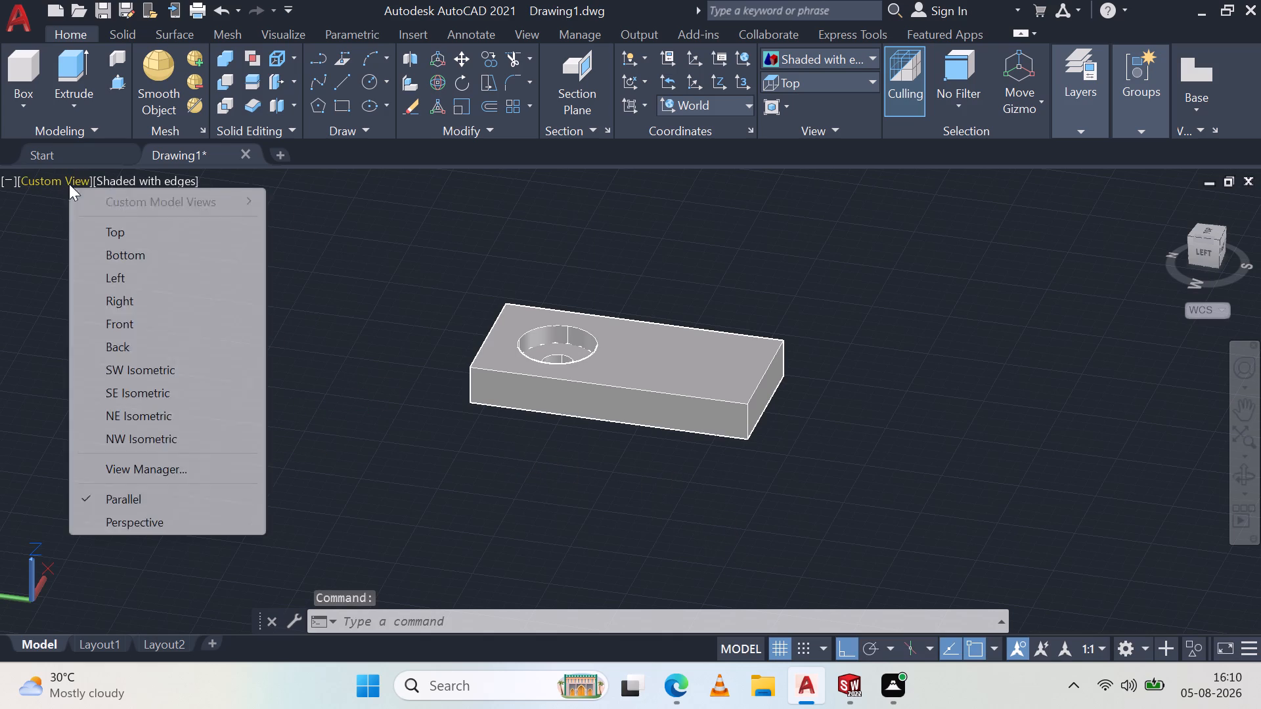
{"action": "left_click", "coordinate": [104, 227]}
{"action": "scroll", "coordinate": [541, 317], "scroll_direction": "up", "scroll_amount": 1}
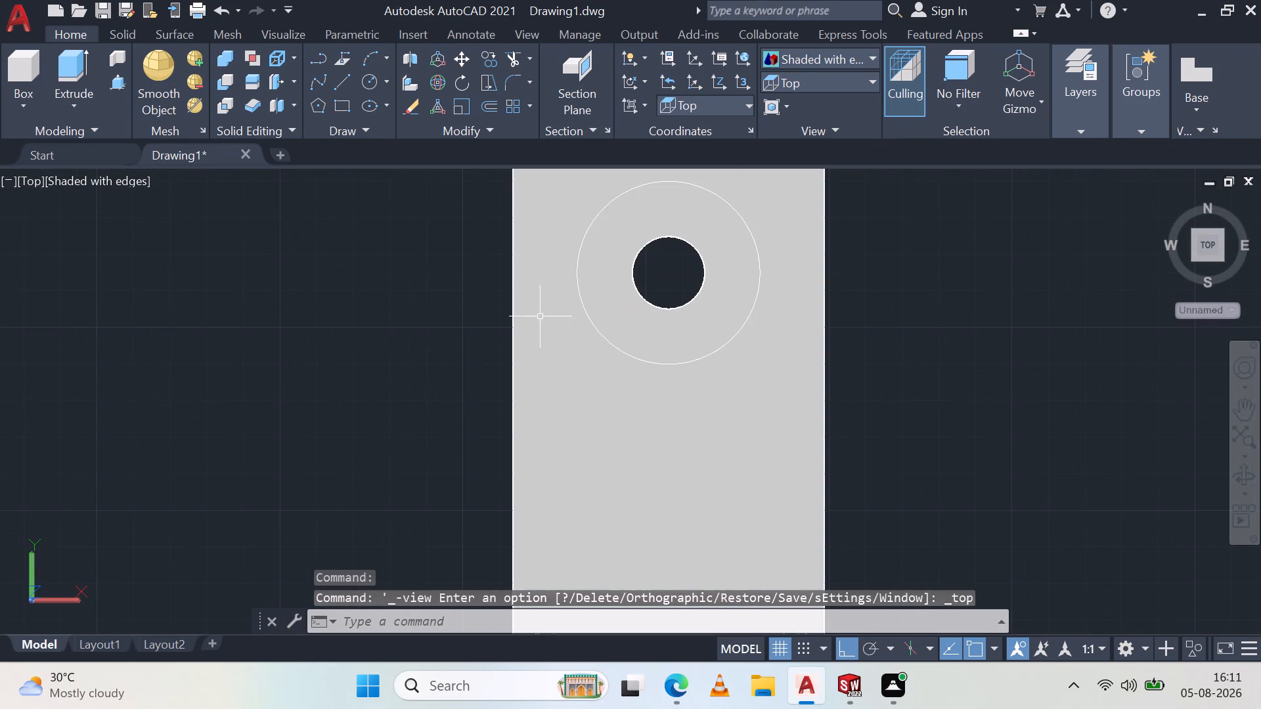
Examine the plate's recess, ring floor and central hole from above, from the sides and from the underside.
{"action": "middle_click_drag", "start_coordinate": [611, 349], "coordinate": [698, 302], "text": "shift"}
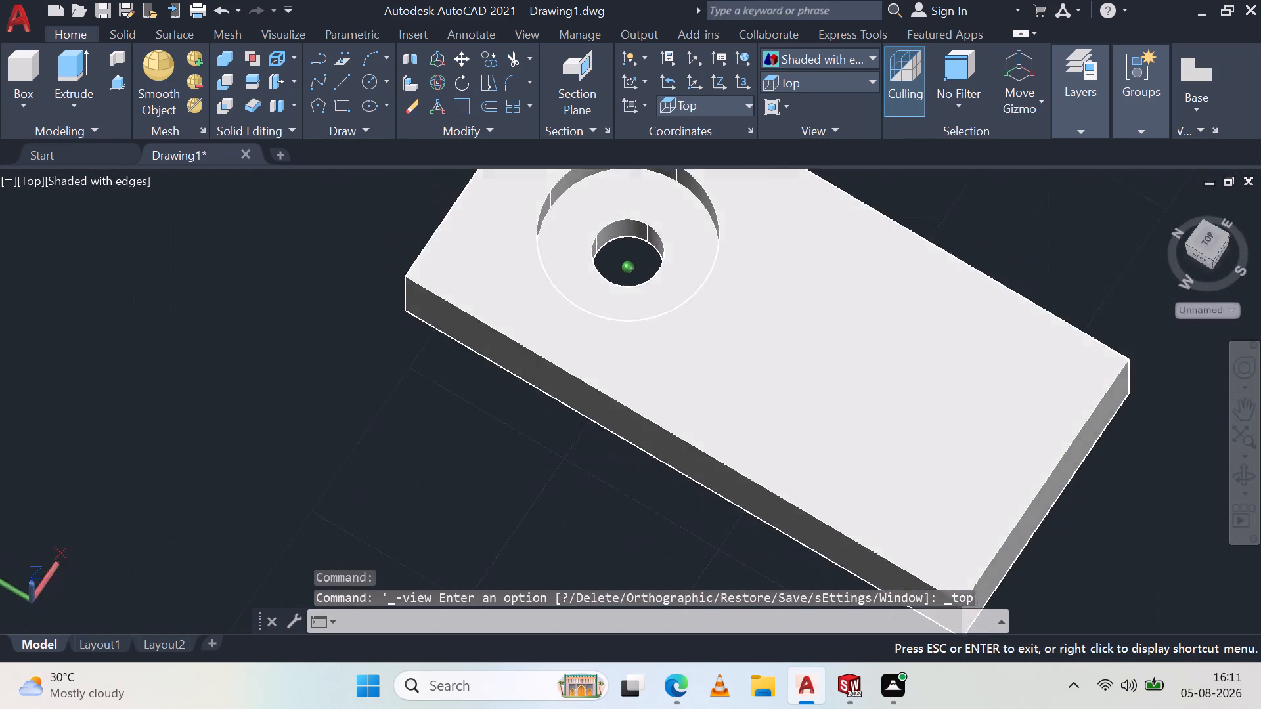
{"action": "middle_click_drag", "start_coordinate": [698, 302], "coordinate": [699, 186], "text": "shift"}
{"action": "middle_click", "coordinate": [699, 186], "text": "shift"}
{"action": "middle_click", "coordinate": [699, 186], "text": "shift"}
{"action": "middle_click_drag", "start_coordinate": [699, 186], "coordinate": [619, 236], "text": "shift"}
{"action": "middle_click", "coordinate": [619, 236], "text": "shift"}
{"action": "scroll", "coordinate": [592, 347], "scroll_direction": "down", "scroll_amount": 1}
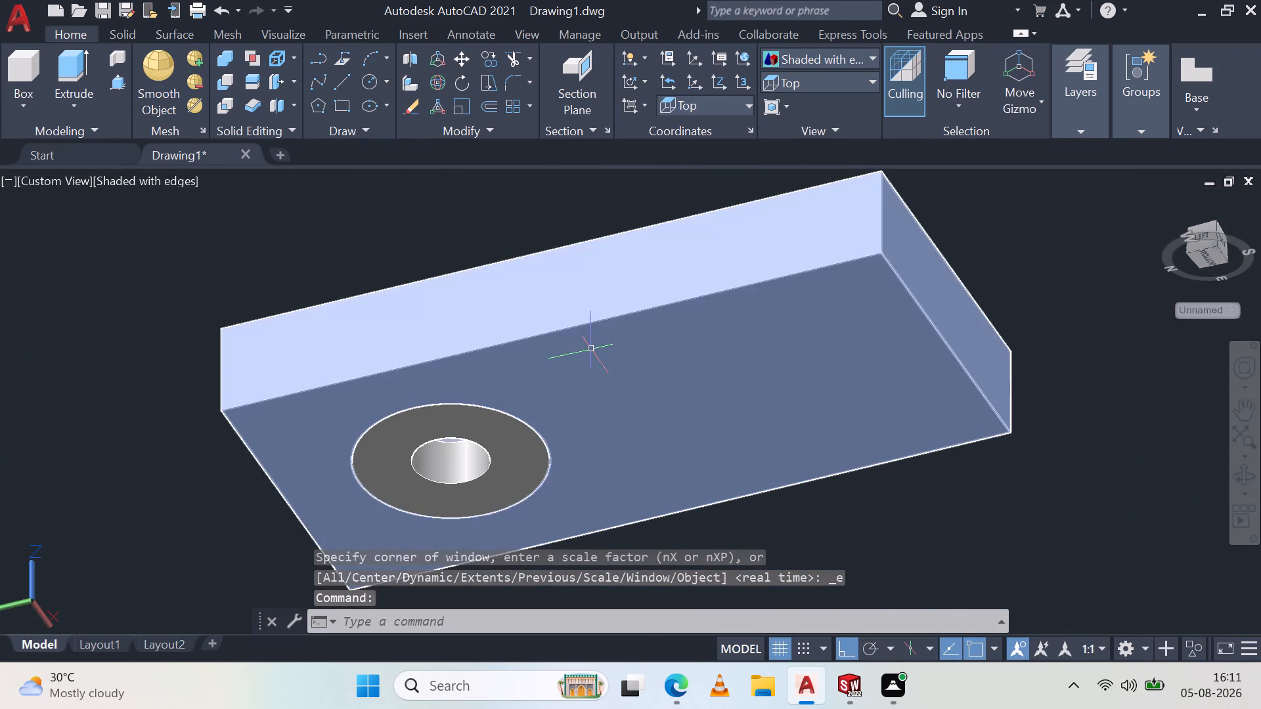
{"action": "middle_click_drag", "start_coordinate": [540, 393], "coordinate": [426, 378], "text": "shift"}
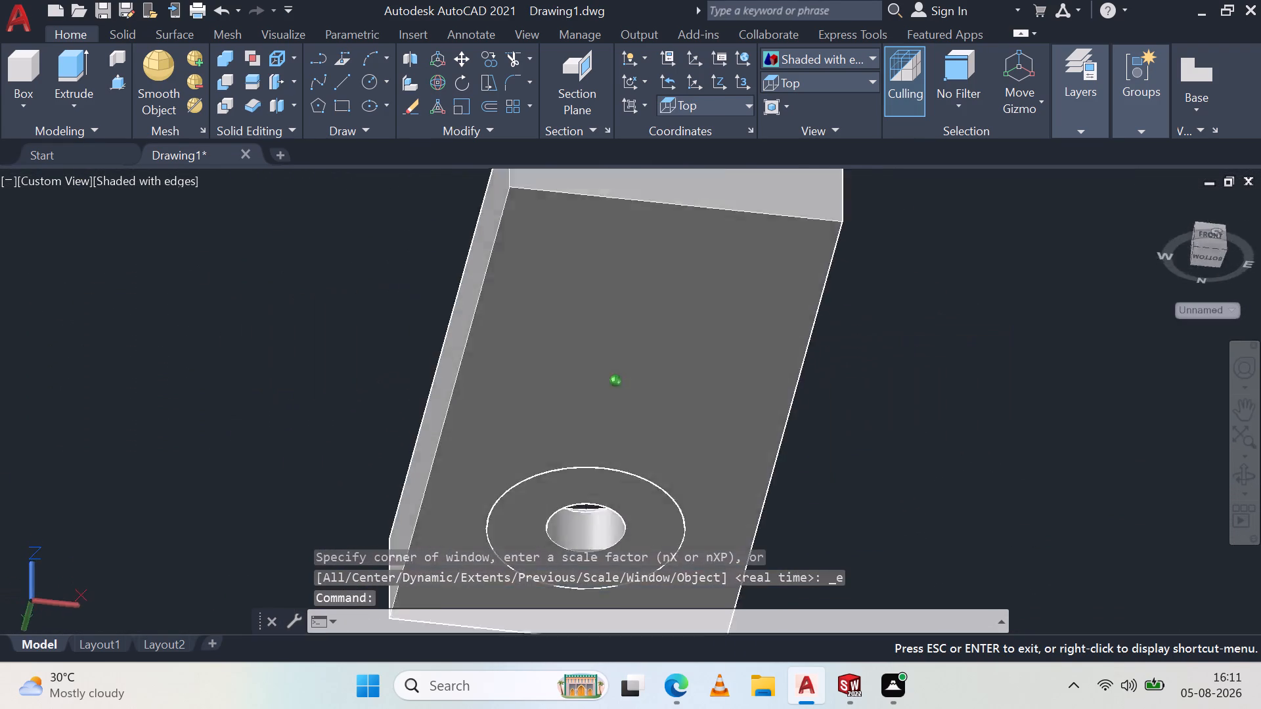
{"action": "middle_click_drag", "start_coordinate": [426, 378], "coordinate": [790, 329], "text": "shift"}
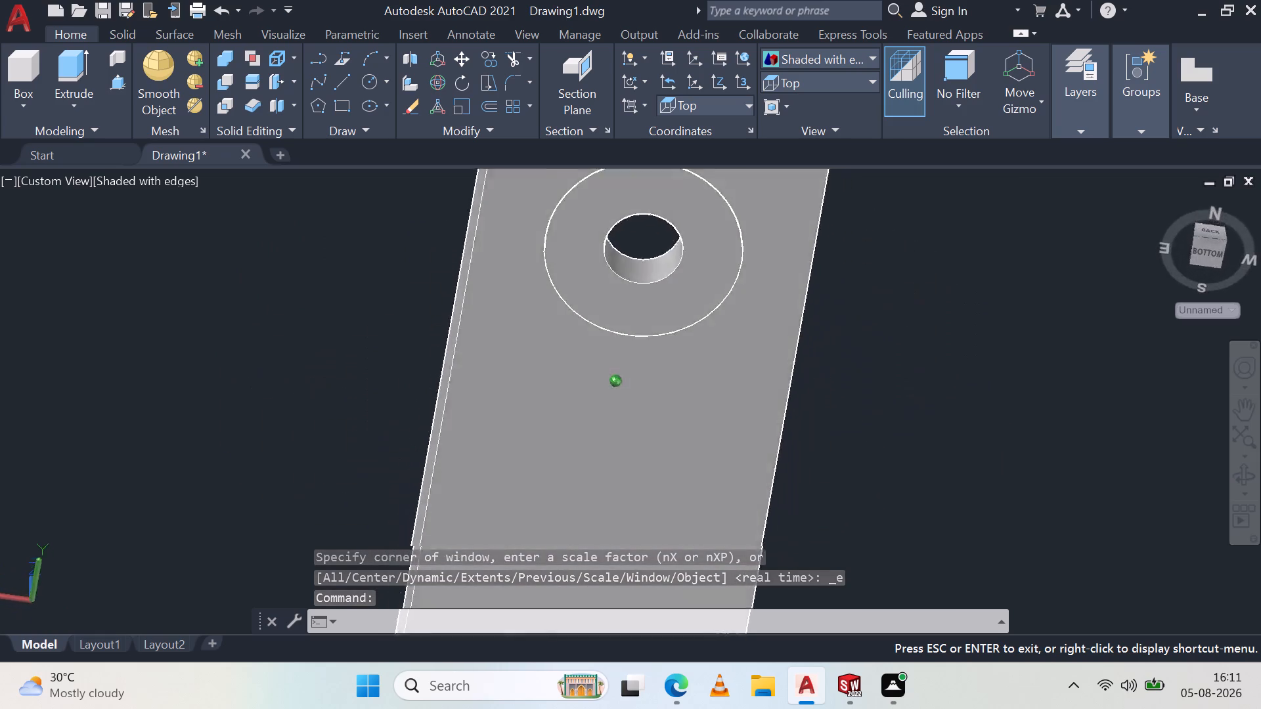
{"action": "middle_click_drag", "start_coordinate": [790, 329], "coordinate": [549, 514], "text": "shift"}
{"action": "scroll", "coordinate": [550, 442], "scroll_direction": "down", "scroll_amount": 2}
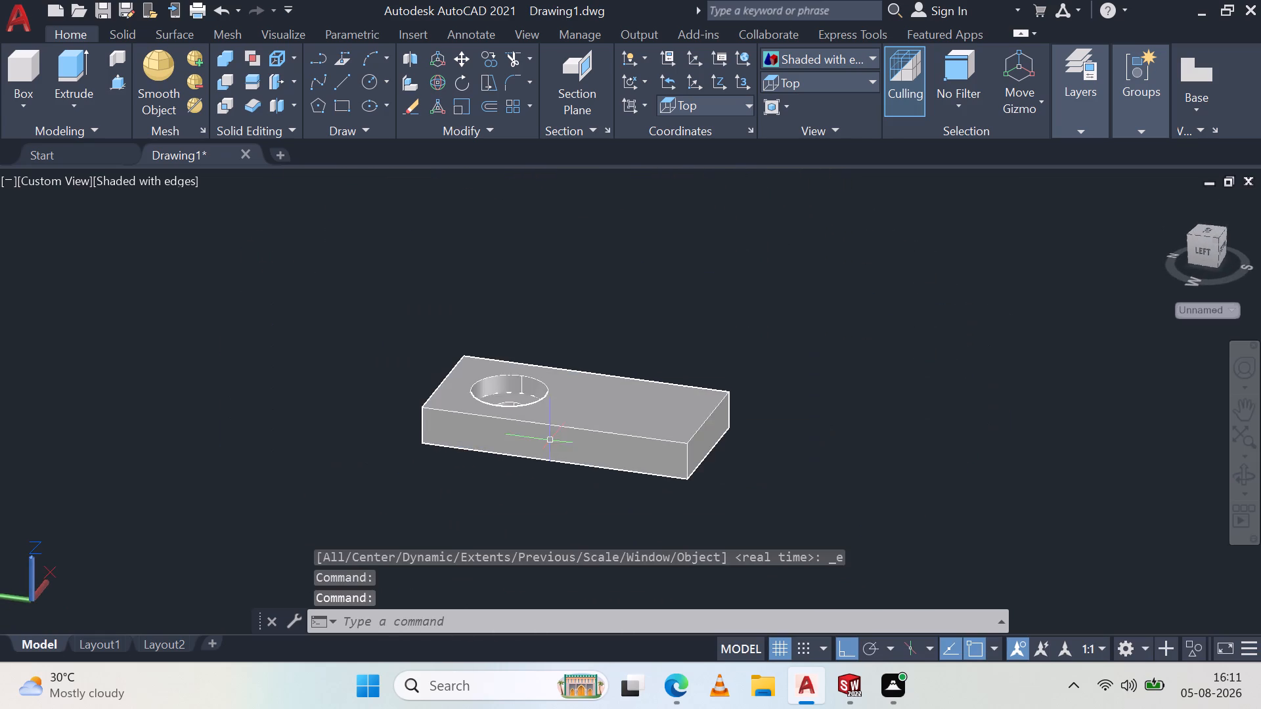
{"action": "middle_click_drag", "start_coordinate": [619, 358], "coordinate": [449, 305], "text": "shift"}
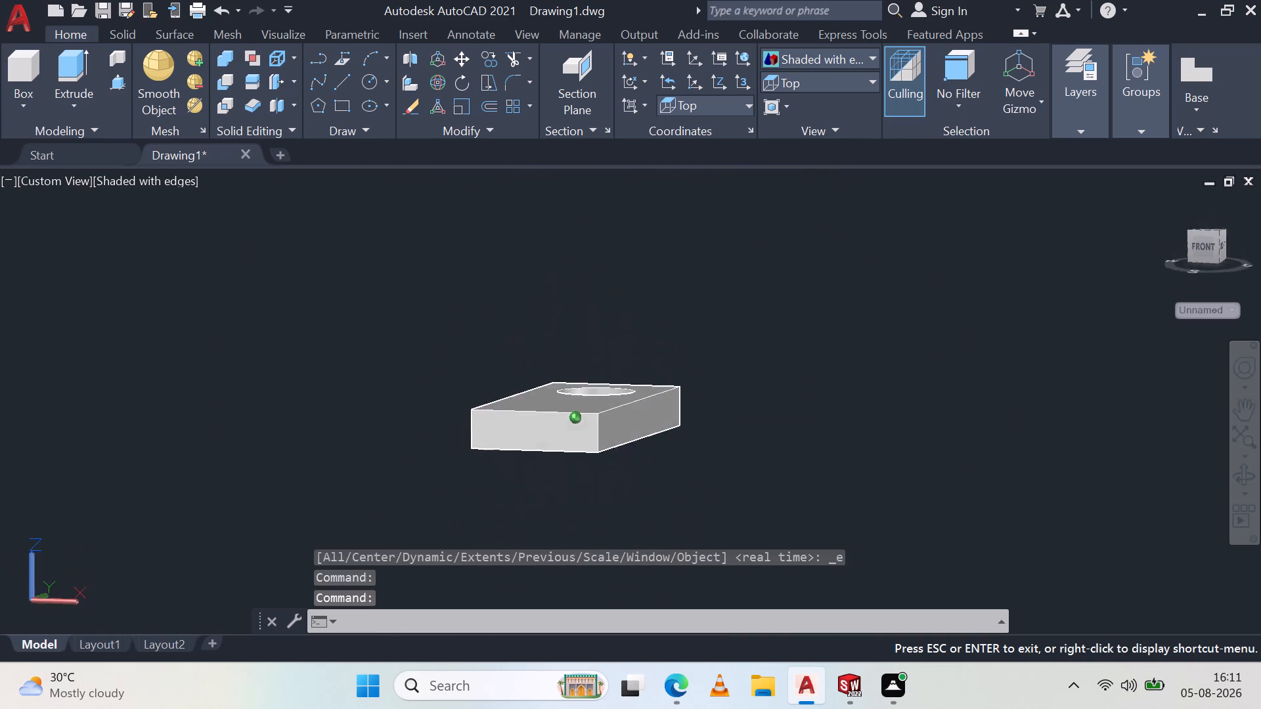
{"action": "middle_click_drag", "start_coordinate": [449, 305], "coordinate": [750, 303], "text": "shift"}
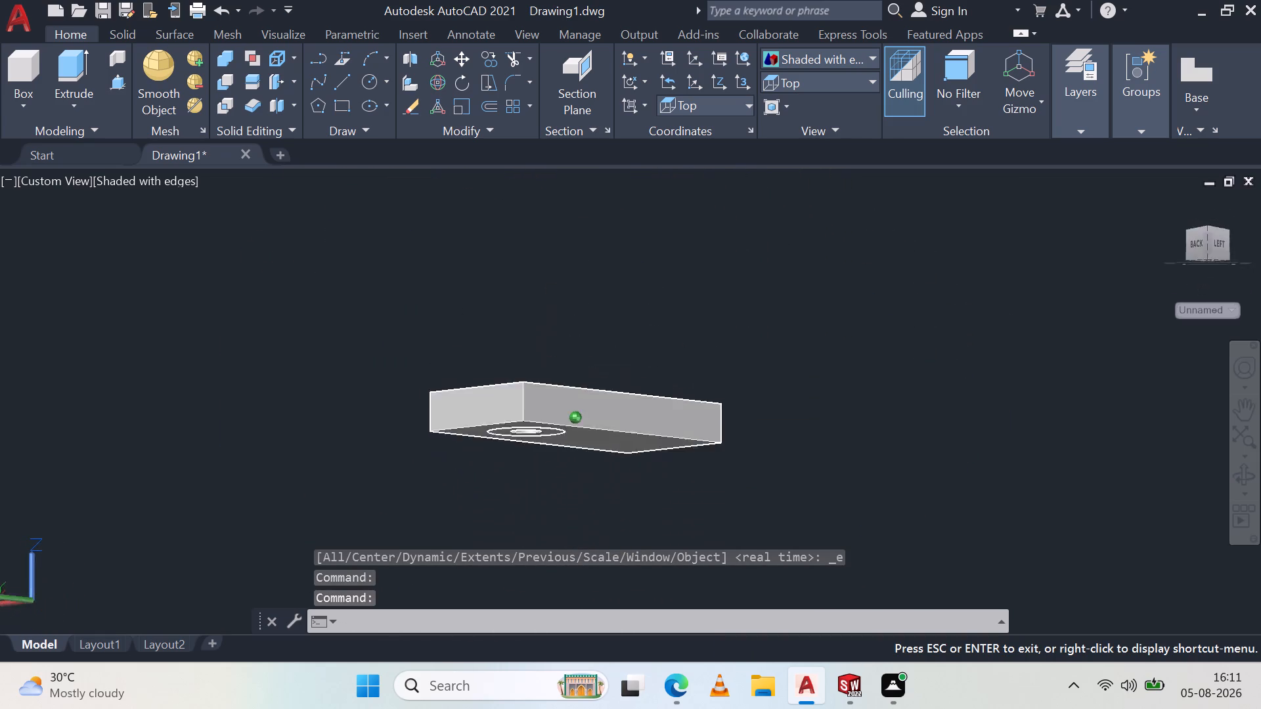
{"action": "middle_click_drag", "start_coordinate": [750, 303], "coordinate": [791, 454], "text": "shift"}
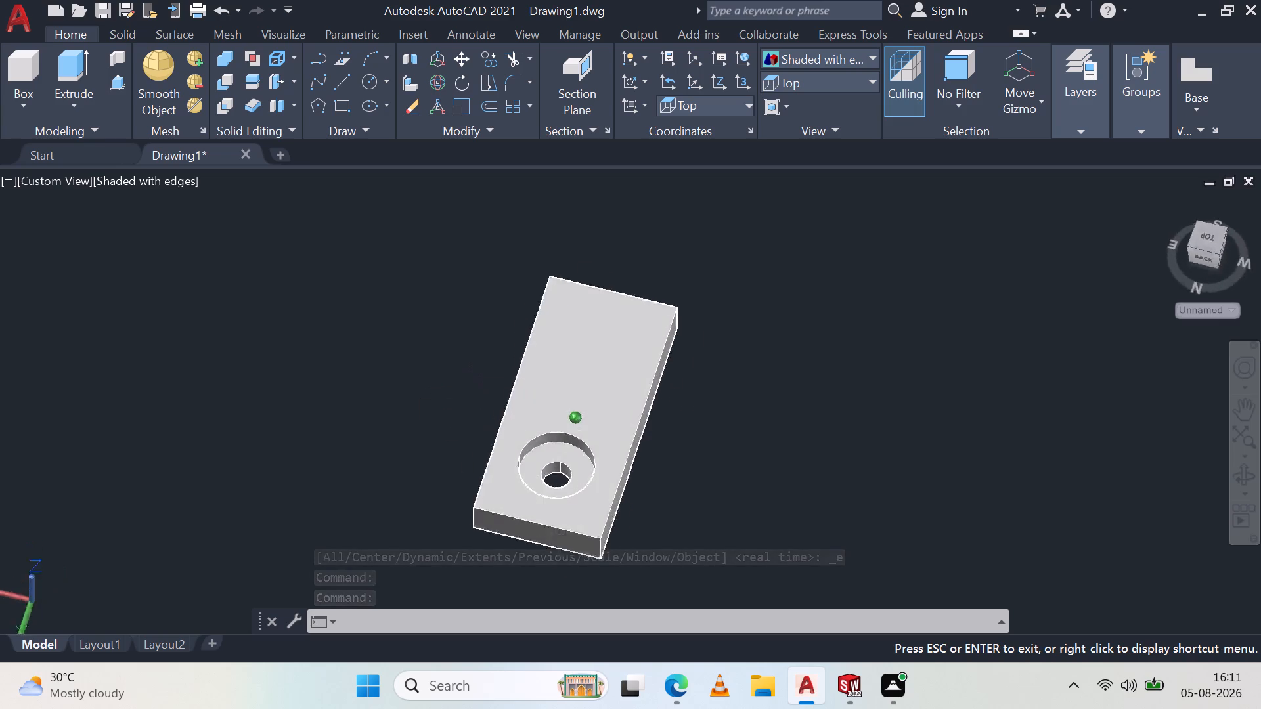
{"action": "middle_click_drag", "start_coordinate": [791, 454], "coordinate": [1107, 339], "text": "shift"}
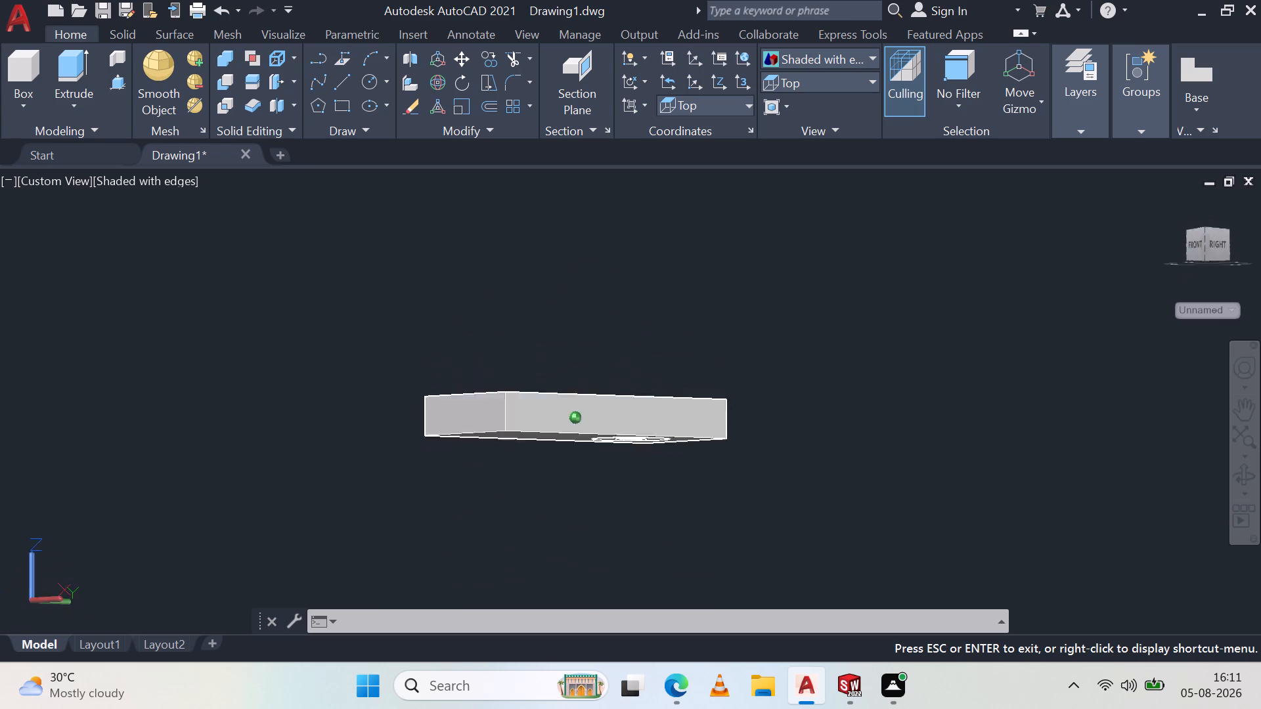
{"action": "middle_click_drag", "start_coordinate": [1107, 339], "coordinate": [774, 416], "text": "shift"}
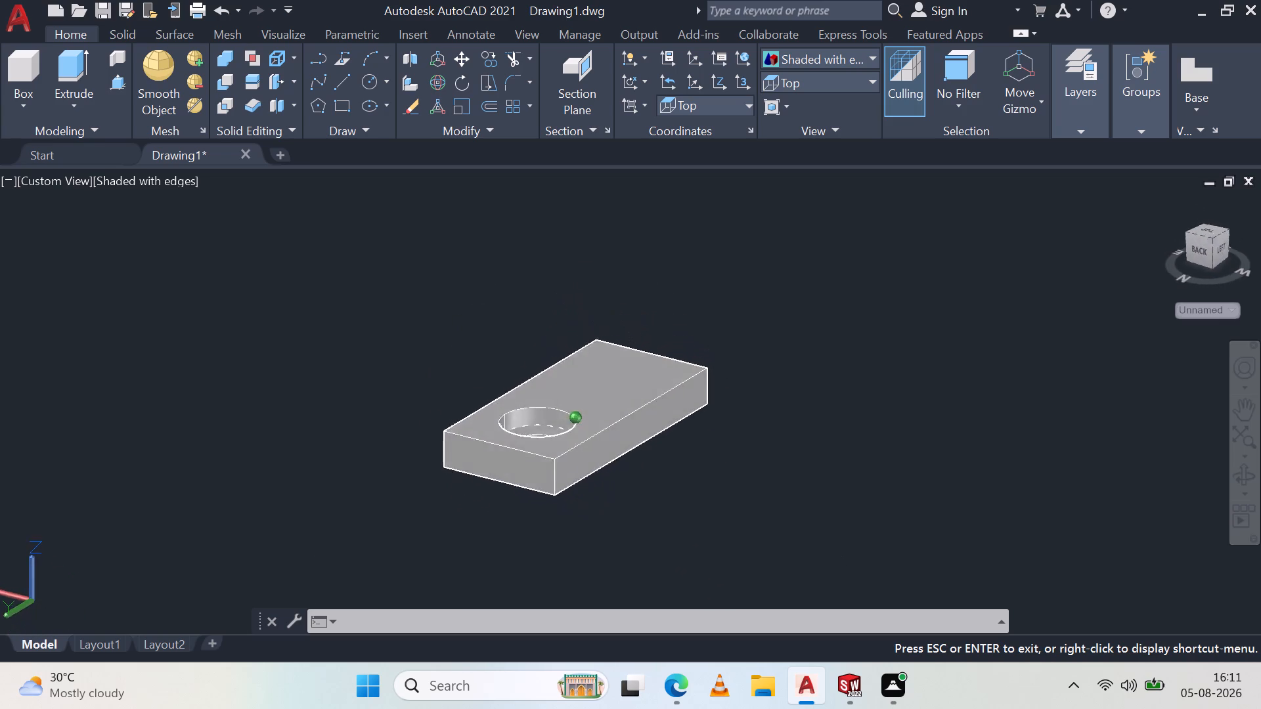
{"action": "middle_click_drag", "start_coordinate": [774, 416], "coordinate": [767, 394], "text": "shift"}
{"action": "middle_click", "coordinate": [767, 394], "text": "shift"}
{"action": "middle_click_drag", "start_coordinate": [767, 394], "coordinate": [760, 422], "text": "shift"}
{"action": "scroll", "coordinate": [483, 354], "scroll_direction": "down", "scroll_amount": 1}
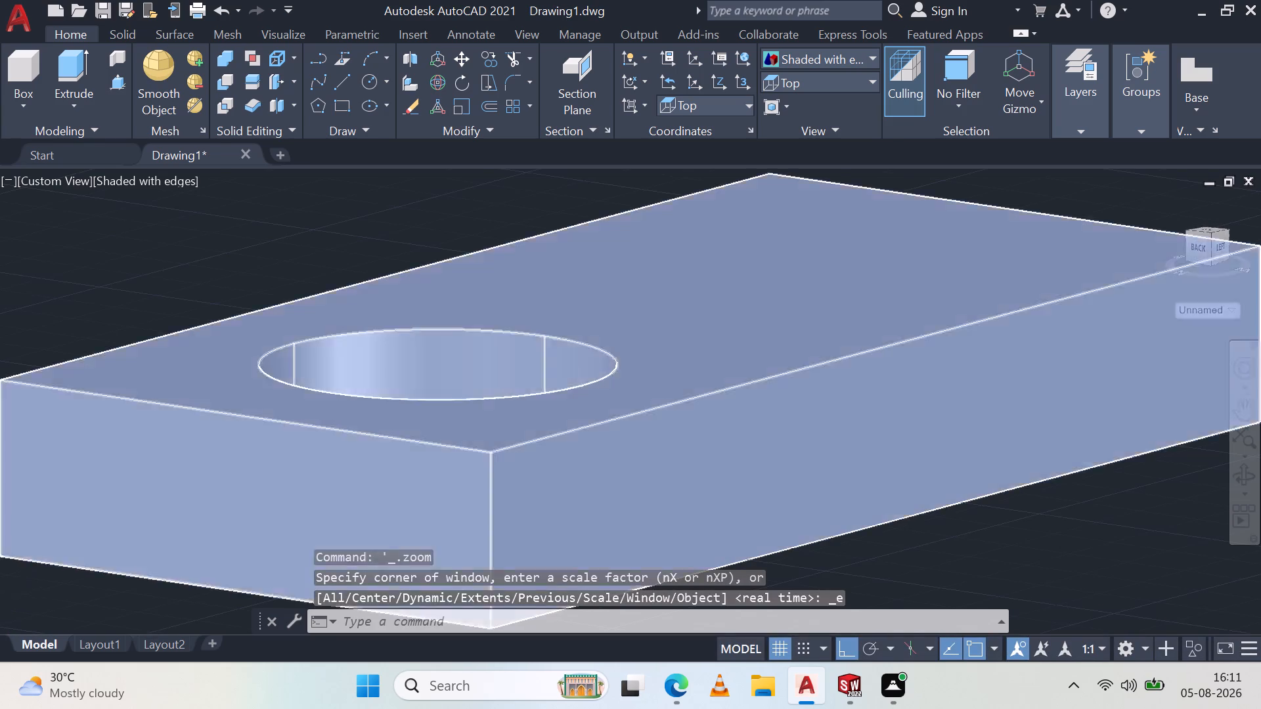
{"action": "middle_click_drag", "start_coordinate": [551, 253], "coordinate": [443, 374], "text": "shift"}
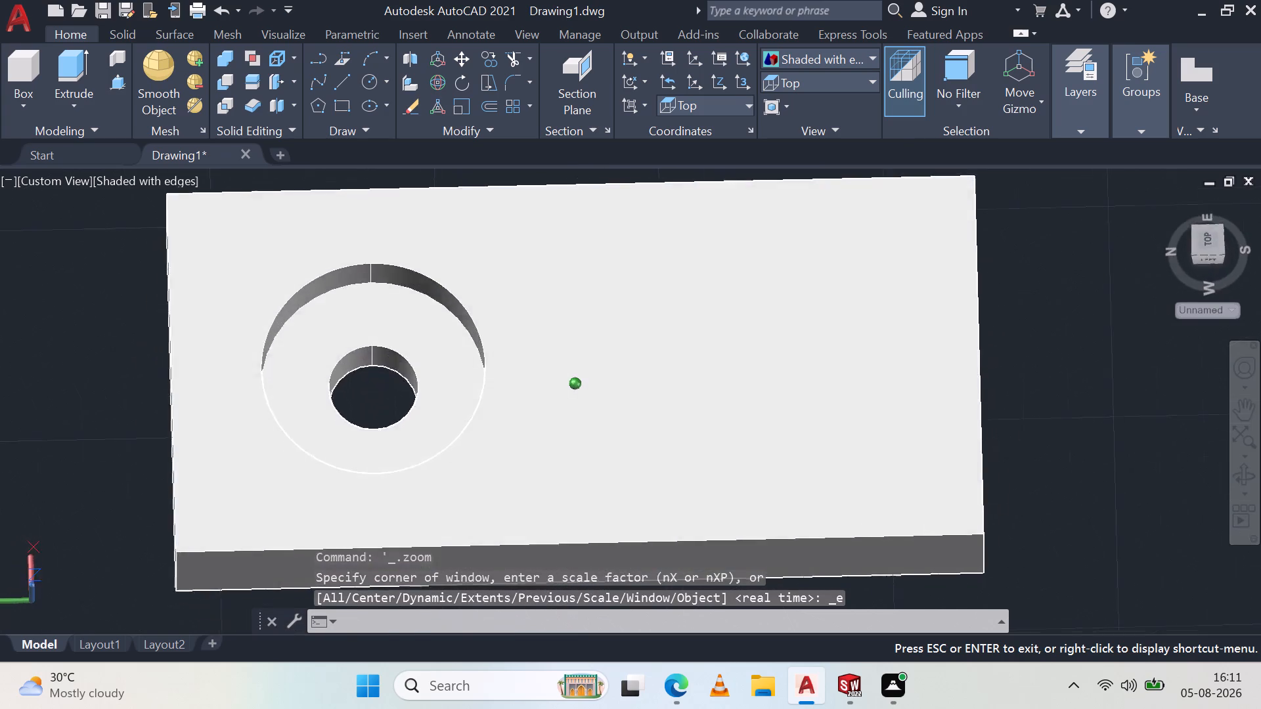
{"action": "middle_click_drag", "start_coordinate": [443, 374], "coordinate": [296, 290], "text": "shift"}
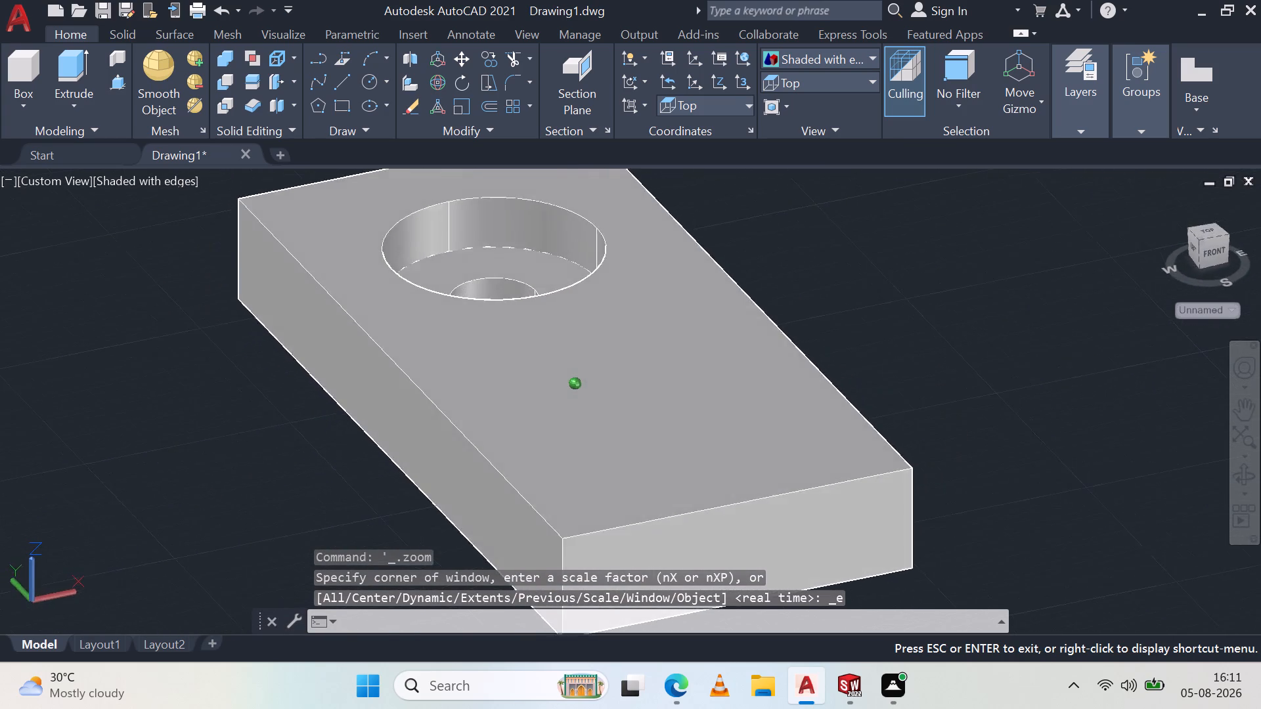
{"action": "middle_click_drag", "start_coordinate": [296, 290], "coordinate": [562, 194], "text": "shift"}
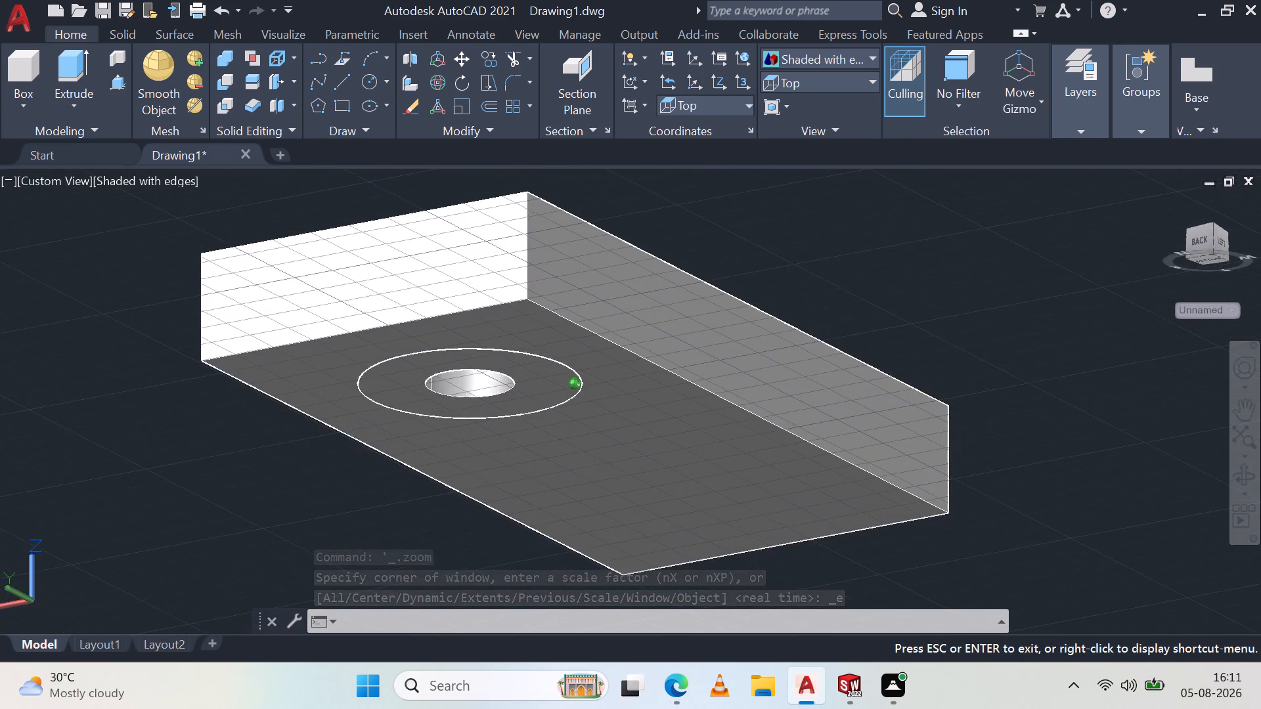
{"action": "middle_click_drag", "start_coordinate": [562, 194], "coordinate": [428, 245], "text": "shift"}
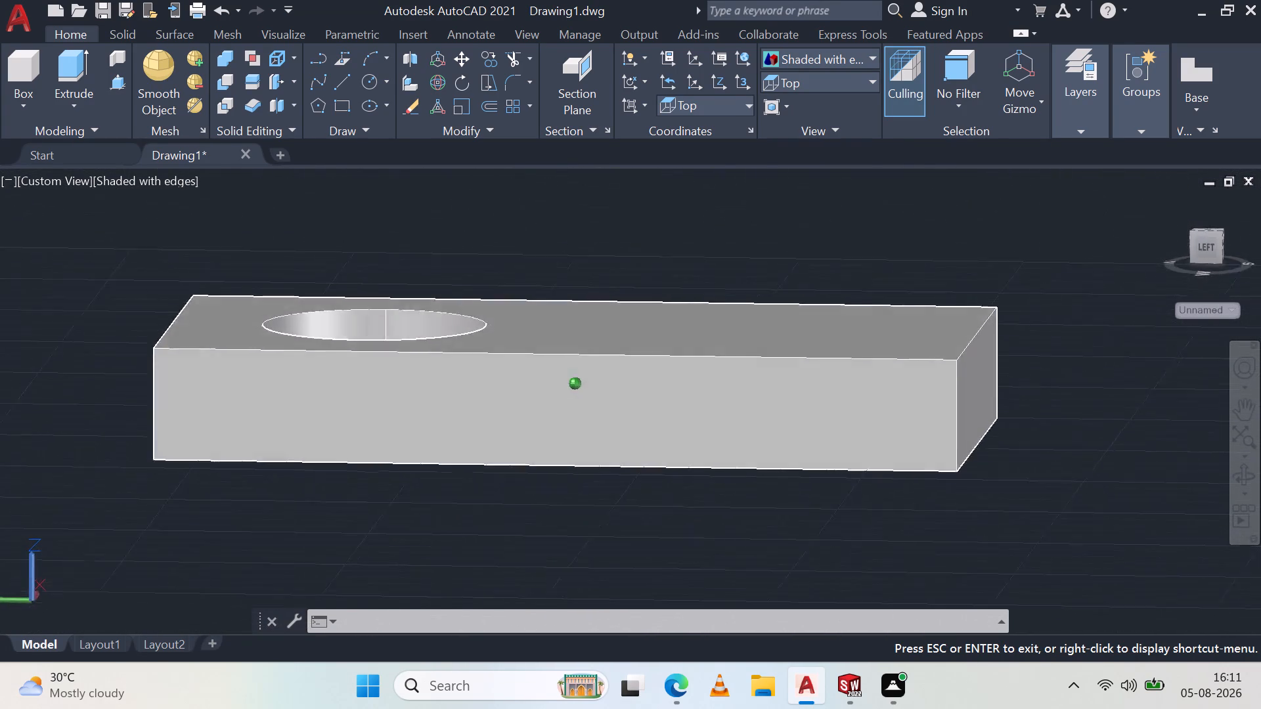
{"action": "middle_click_drag", "start_coordinate": [428, 245], "coordinate": [451, 190], "text": "shift"}
{"action": "middle_click", "coordinate": [451, 190], "text": "shift"}
{"action": "middle_click_drag", "start_coordinate": [421, 416], "coordinate": [451, 319], "text": "shift"}
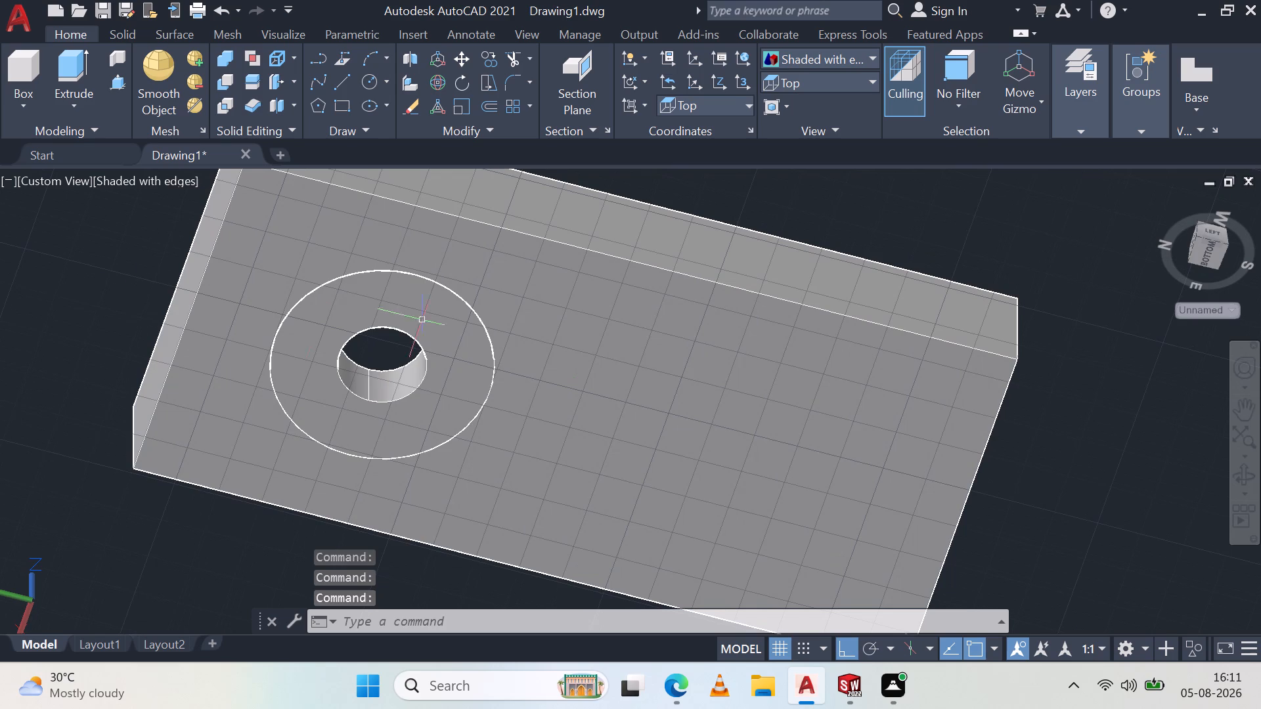
{"action": "scroll", "coordinate": [198, 458], "scroll_direction": "down", "scroll_amount": 1}
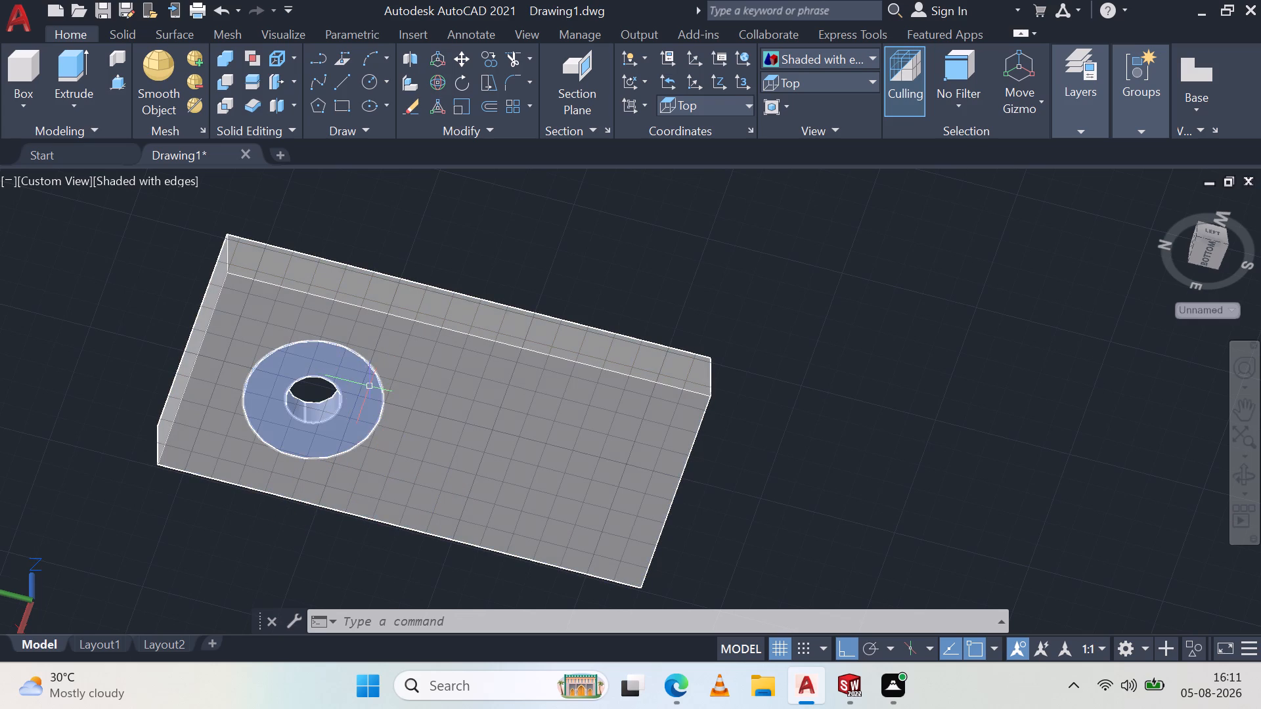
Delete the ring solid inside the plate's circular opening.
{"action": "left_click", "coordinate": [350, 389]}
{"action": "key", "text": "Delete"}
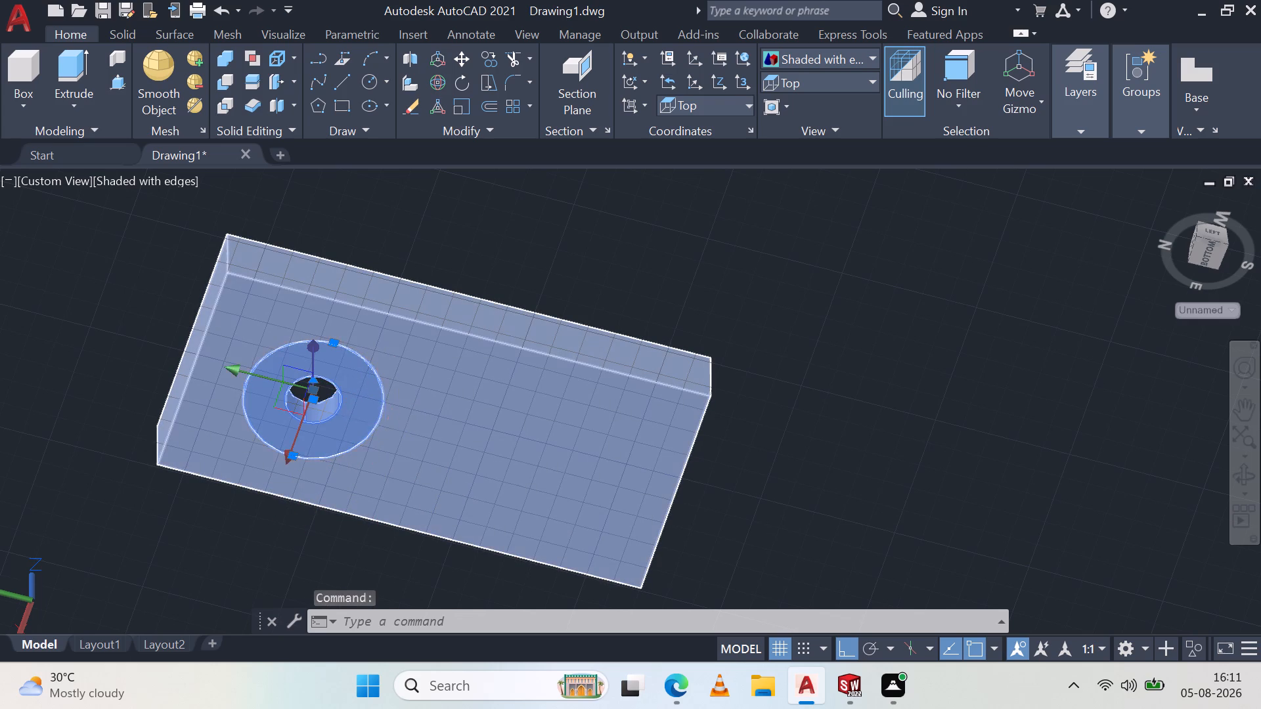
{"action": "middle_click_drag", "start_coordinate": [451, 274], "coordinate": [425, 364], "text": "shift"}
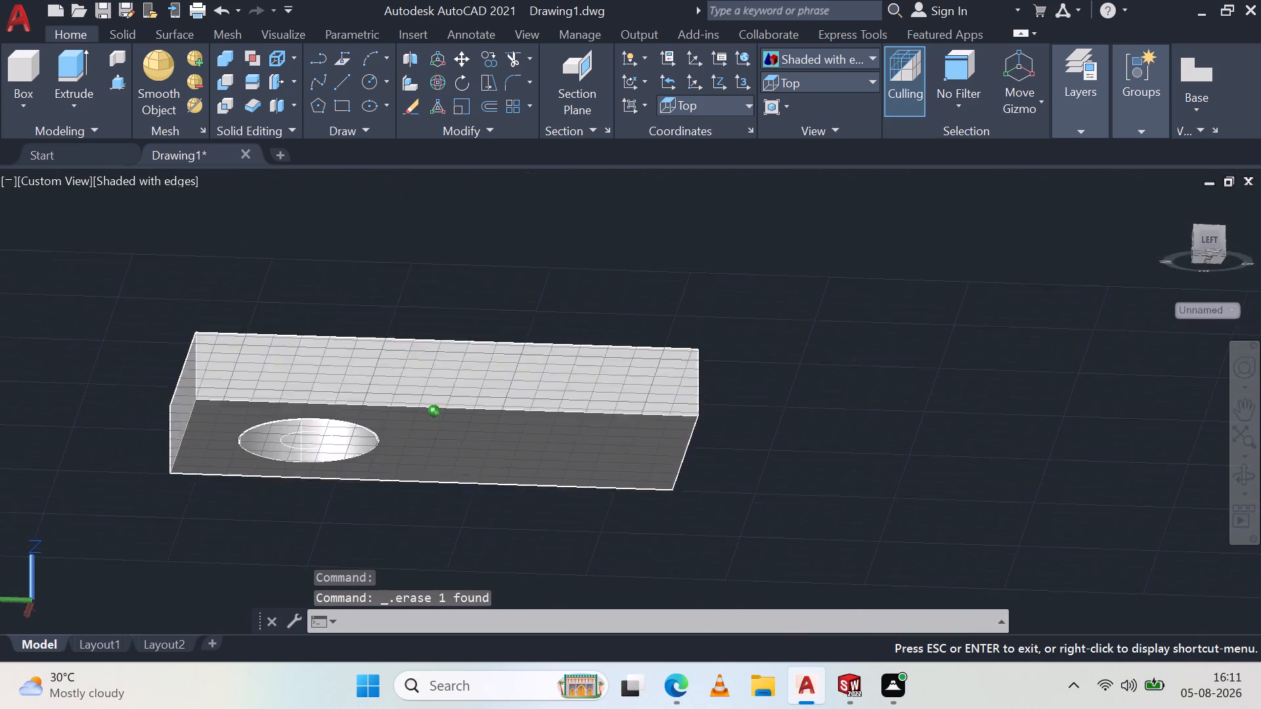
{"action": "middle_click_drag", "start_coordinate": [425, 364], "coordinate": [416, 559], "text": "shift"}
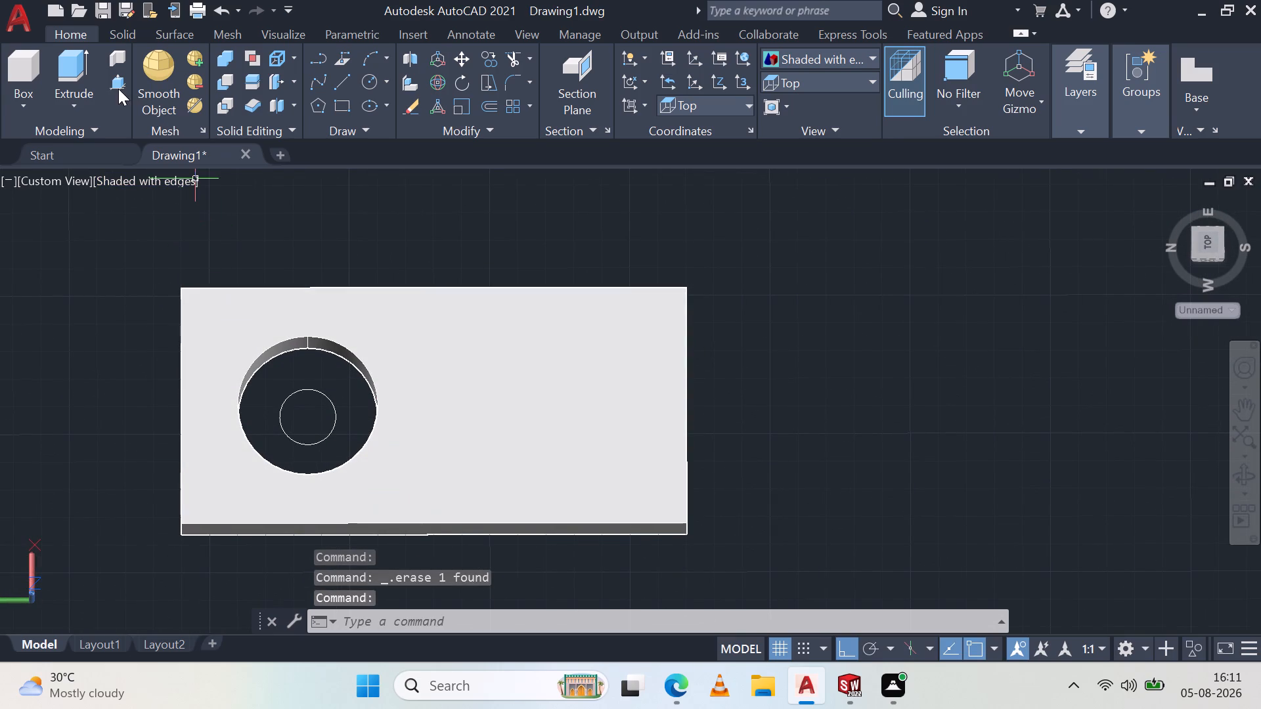
Presspull the ring between the two concentric circles inside the plate's opening to a height of 15.
{"action": "left_click", "coordinate": [118, 89]}
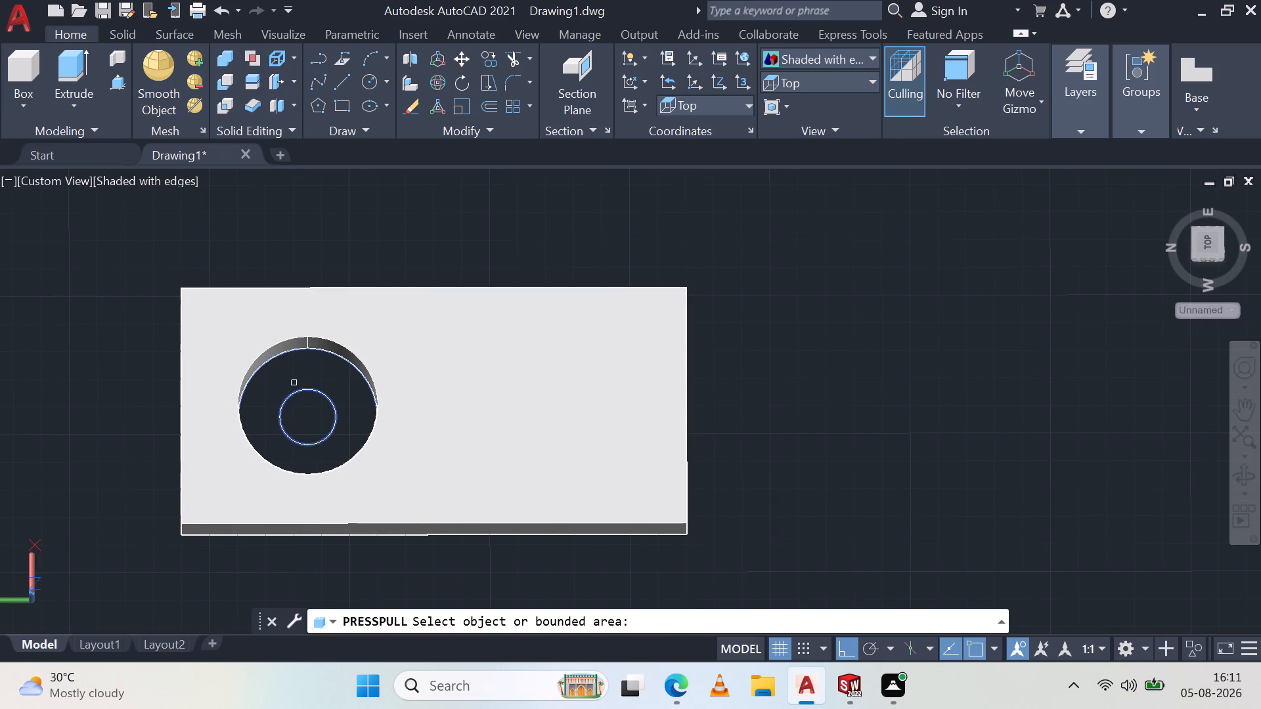
{"action": "left_click", "coordinate": [294, 383]}
{"action": "type", "text": "15"}
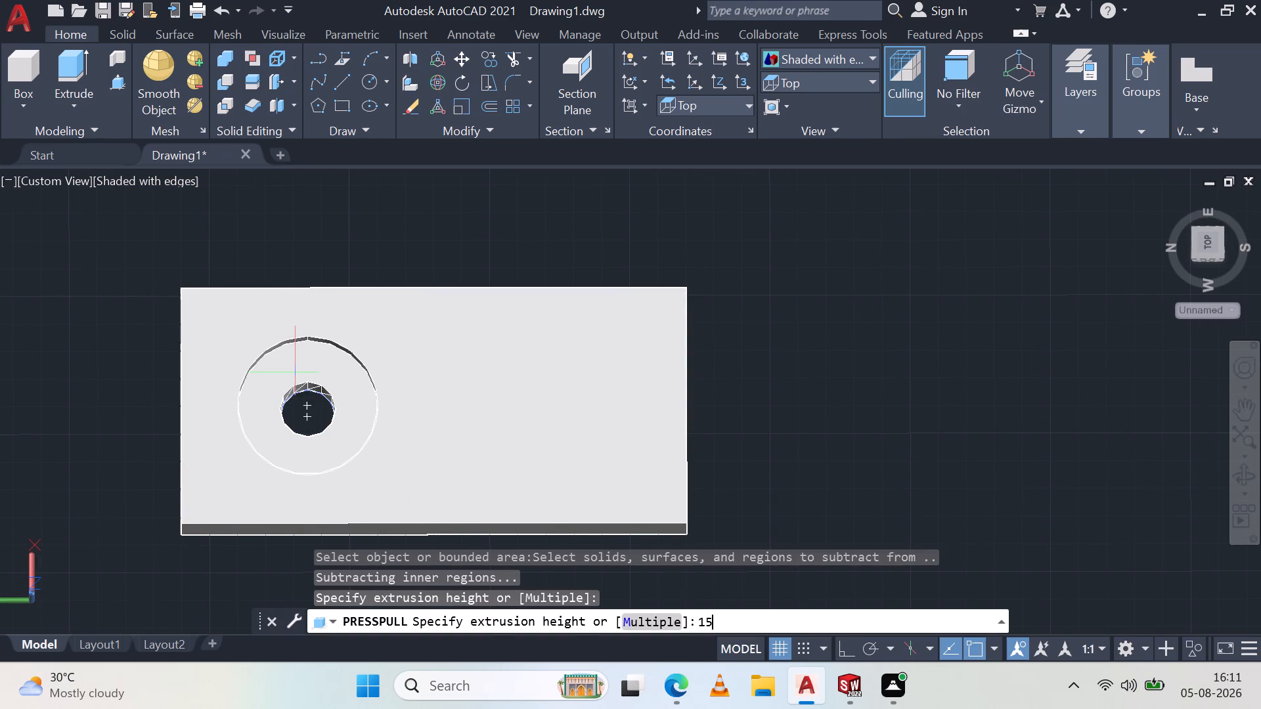
{"action": "key", "text": "space"}
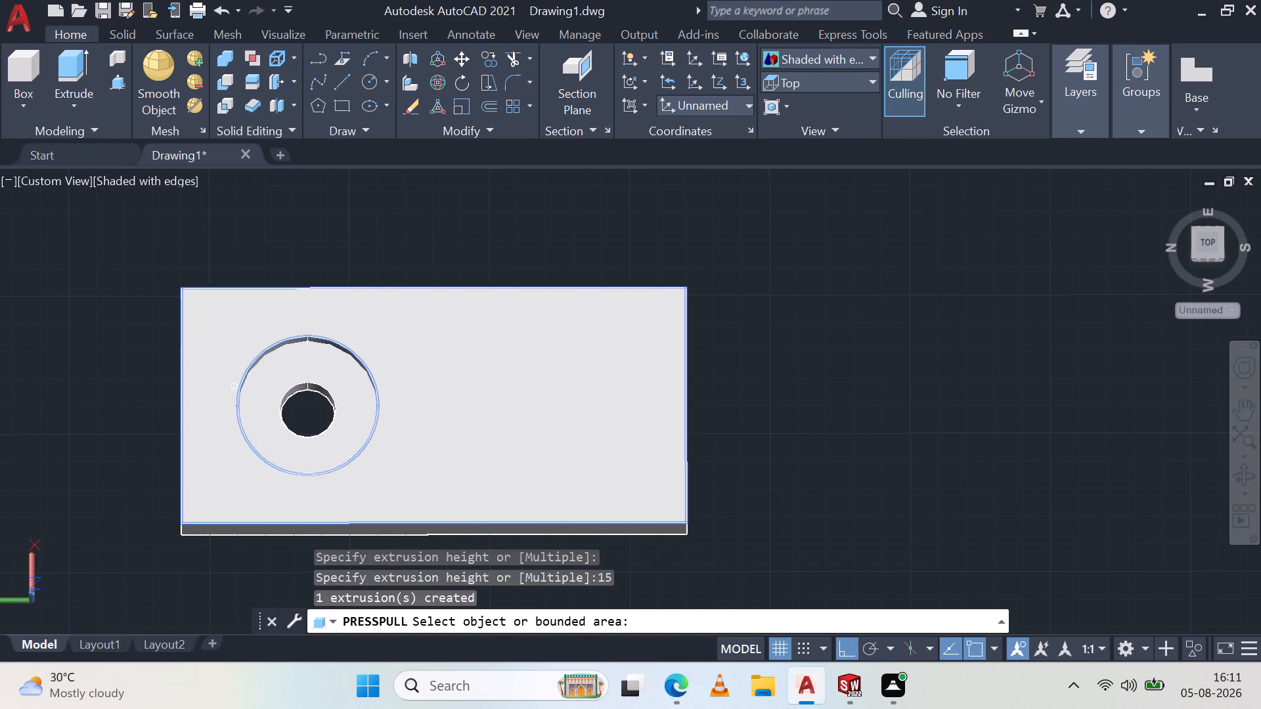
{"action": "key", "text": "Escape"}
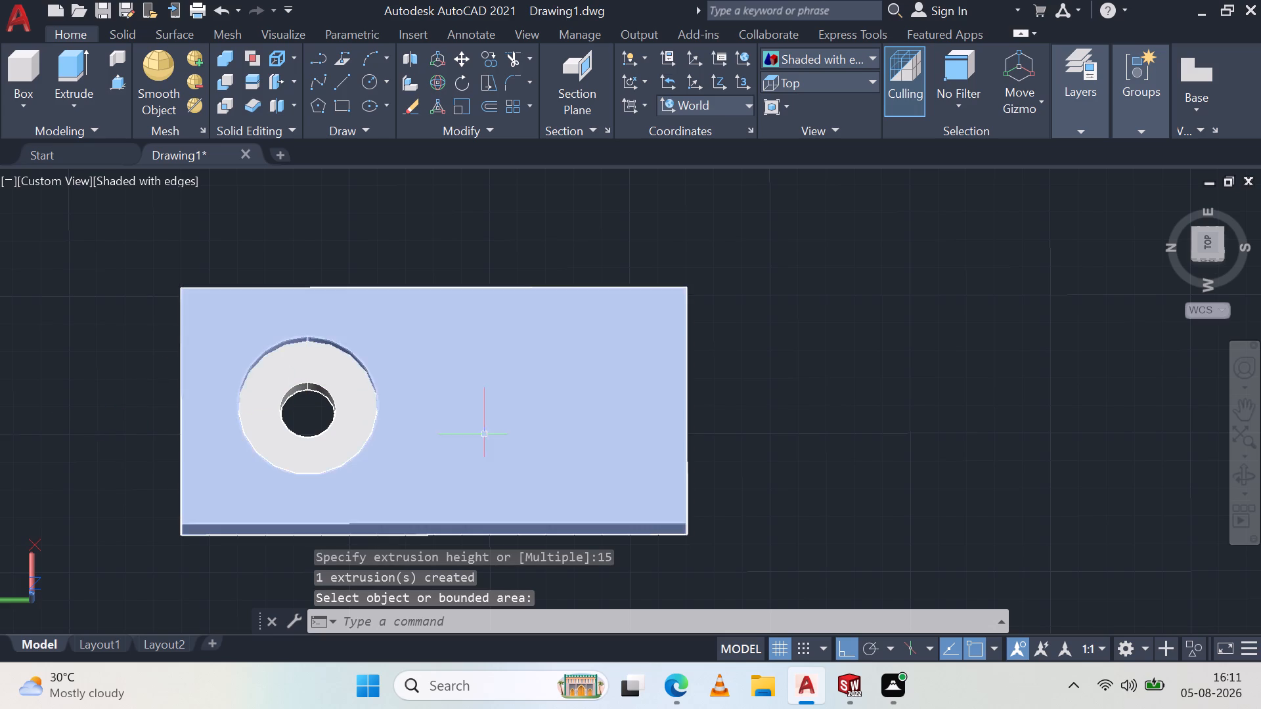
Examine the rebuilt ring and central hole in the plate from the side, from above and from the underside.
{"action": "middle_click_drag", "start_coordinate": [551, 402], "coordinate": [504, 255], "text": "shift"}
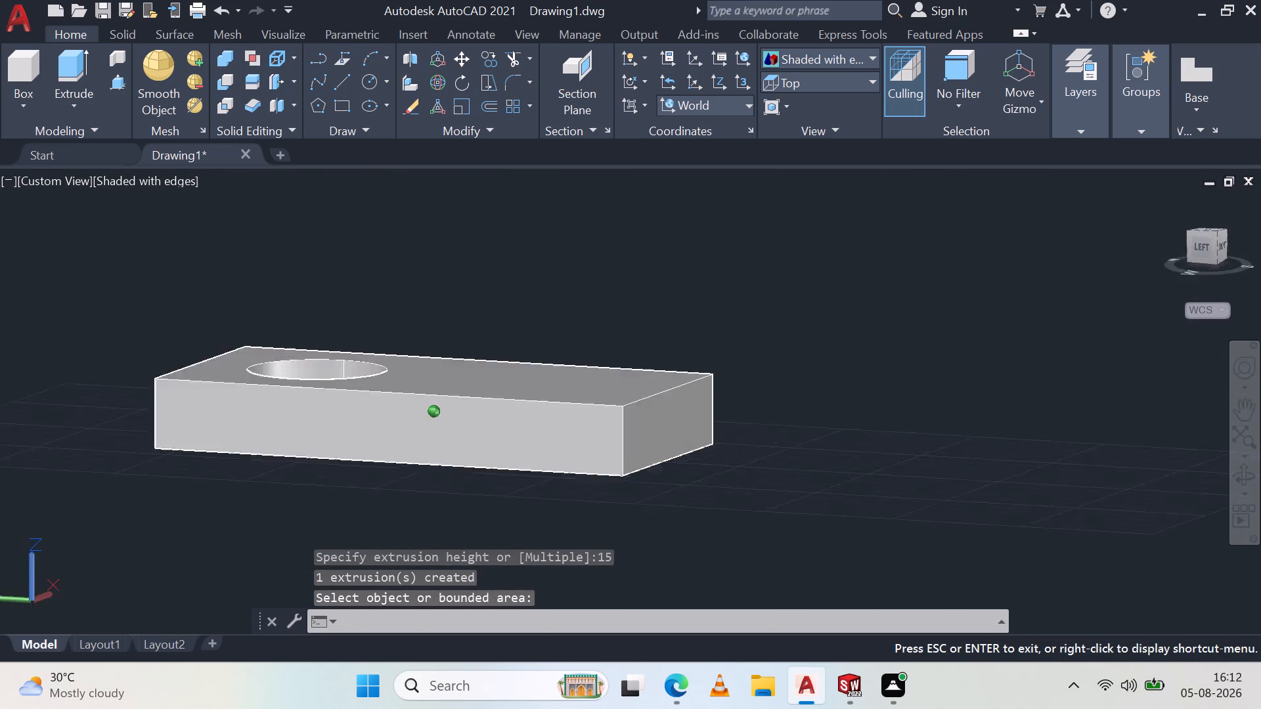
{"action": "middle_click_drag", "start_coordinate": [504, 255], "coordinate": [411, 491], "text": "shift"}
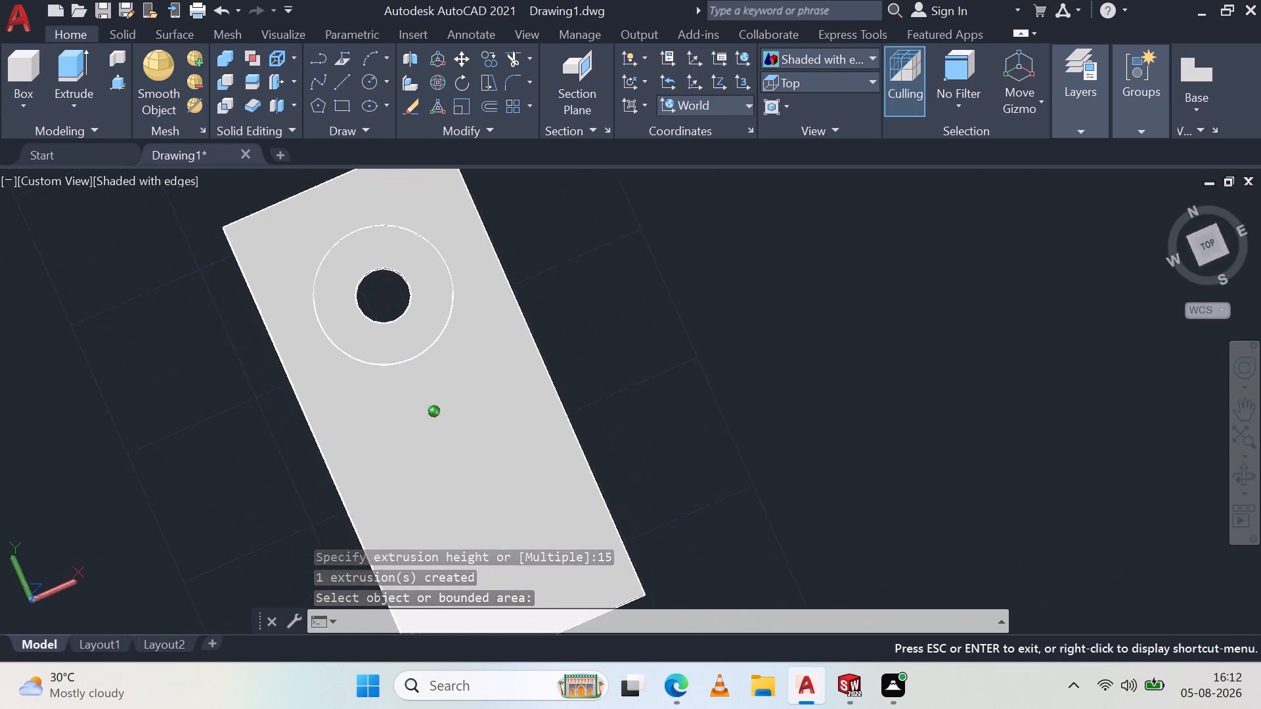
{"action": "middle_click_drag", "start_coordinate": [411, 491], "coordinate": [248, 504], "text": "shift"}
{"action": "middle_click_drag", "start_coordinate": [244, 499], "coordinate": [240, 489], "text": "shift"}
{"action": "middle_click_drag", "start_coordinate": [237, 472], "coordinate": [426, 249], "text": "shift"}
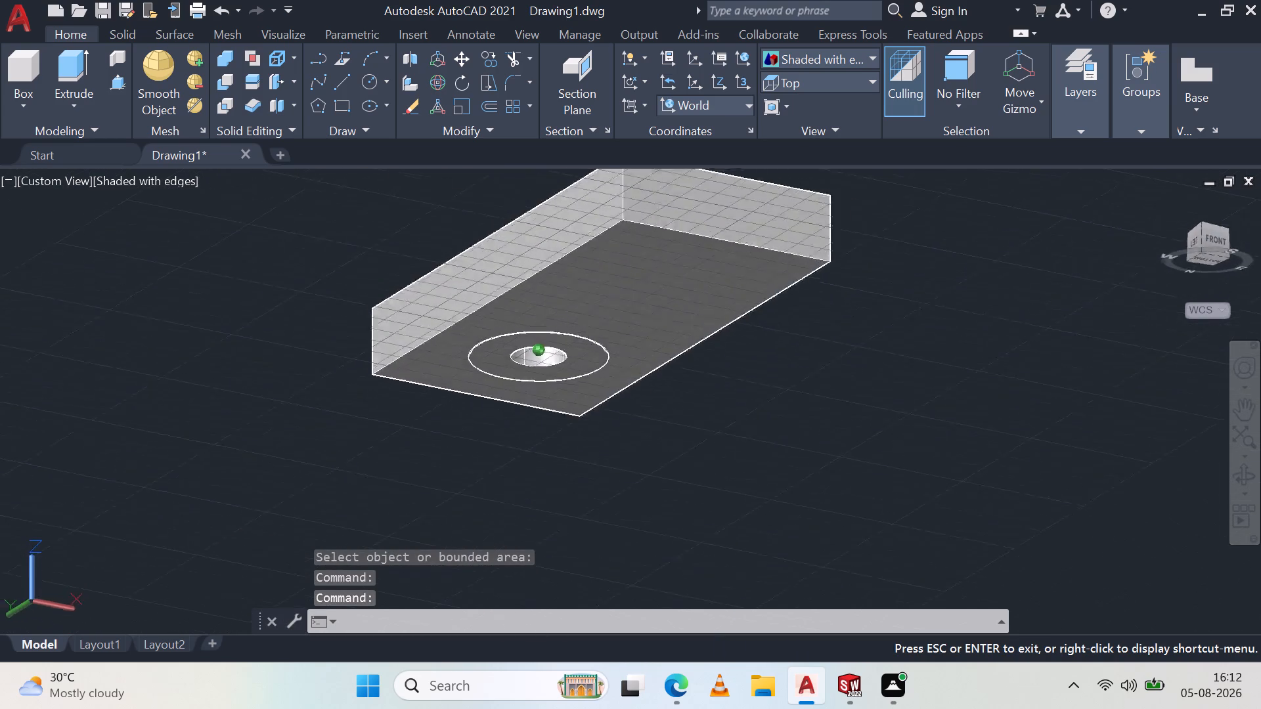
{"action": "middle_click_drag", "start_coordinate": [426, 249], "coordinate": [447, 478], "text": "shift"}
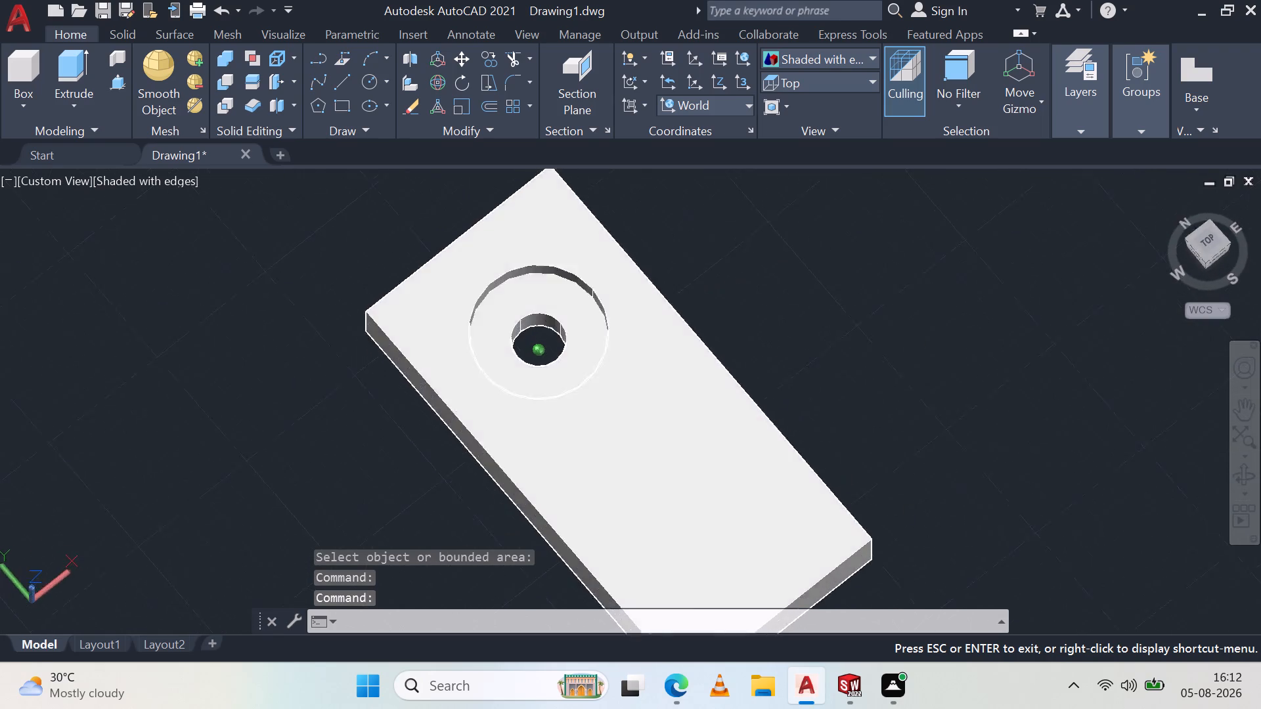
{"action": "middle_click_drag", "start_coordinate": [447, 478], "coordinate": [470, 447], "text": "shift"}
{"action": "middle_click", "coordinate": [470, 447], "text": "shift"}
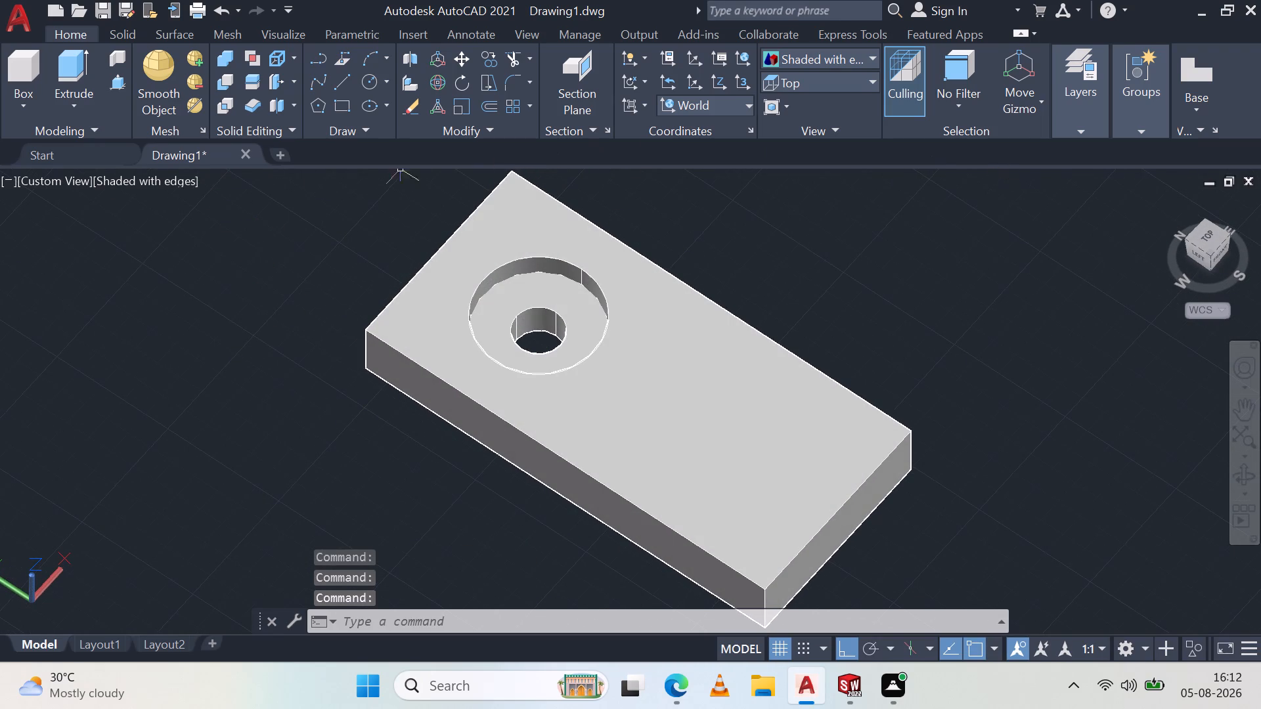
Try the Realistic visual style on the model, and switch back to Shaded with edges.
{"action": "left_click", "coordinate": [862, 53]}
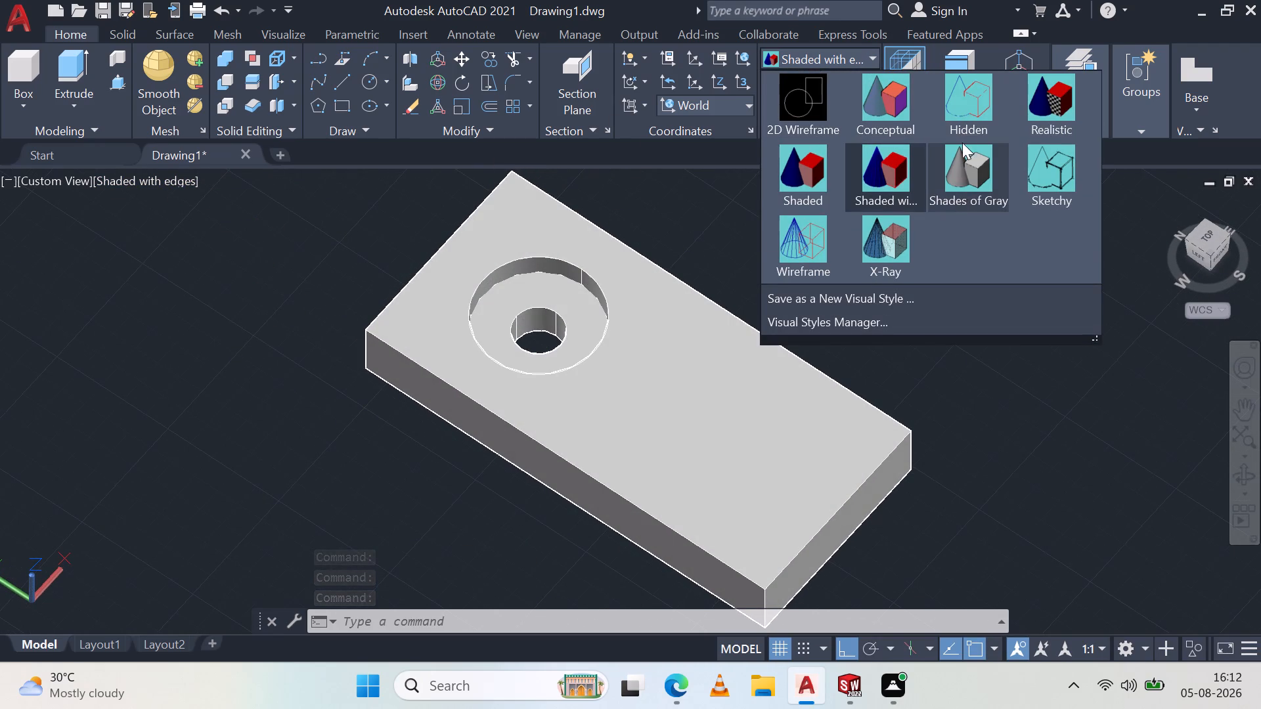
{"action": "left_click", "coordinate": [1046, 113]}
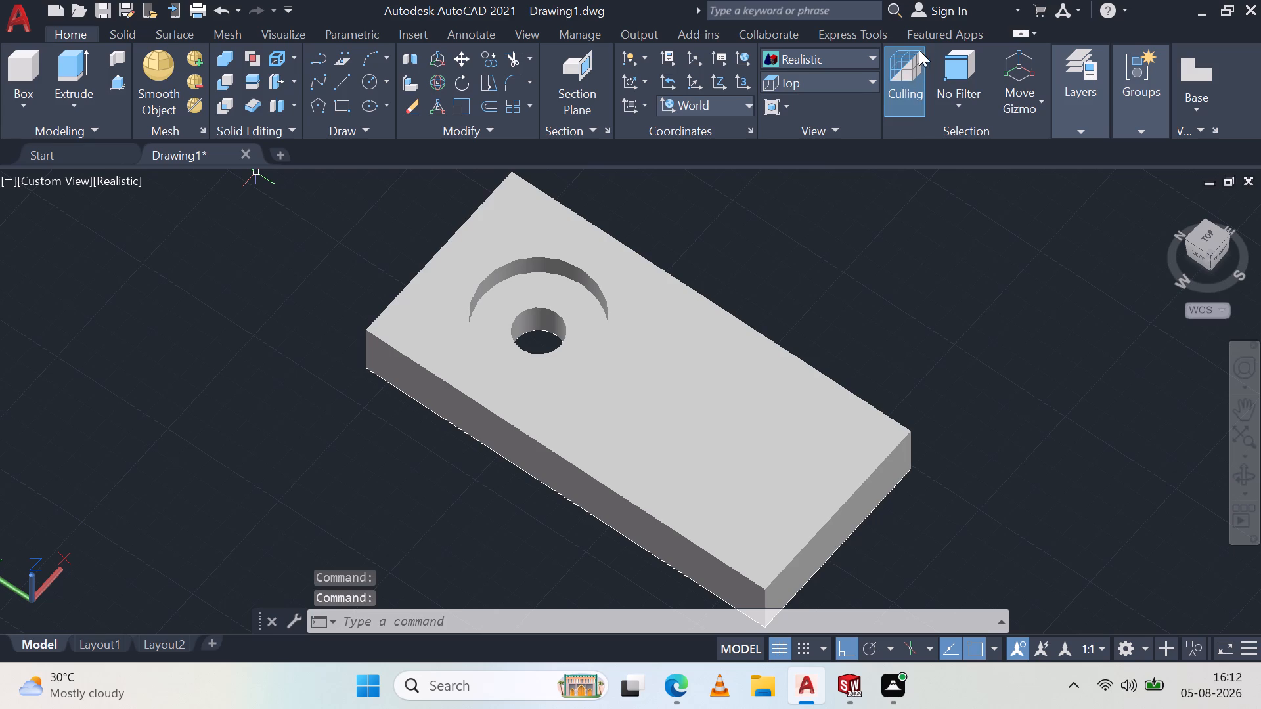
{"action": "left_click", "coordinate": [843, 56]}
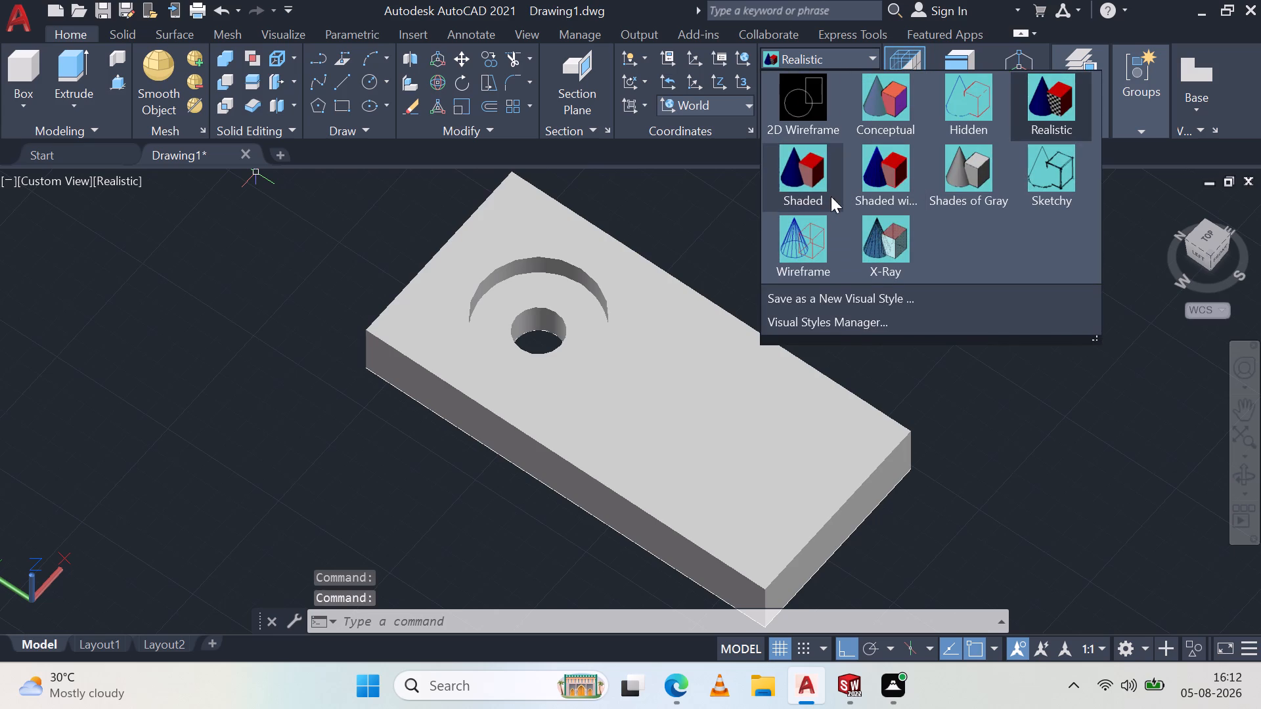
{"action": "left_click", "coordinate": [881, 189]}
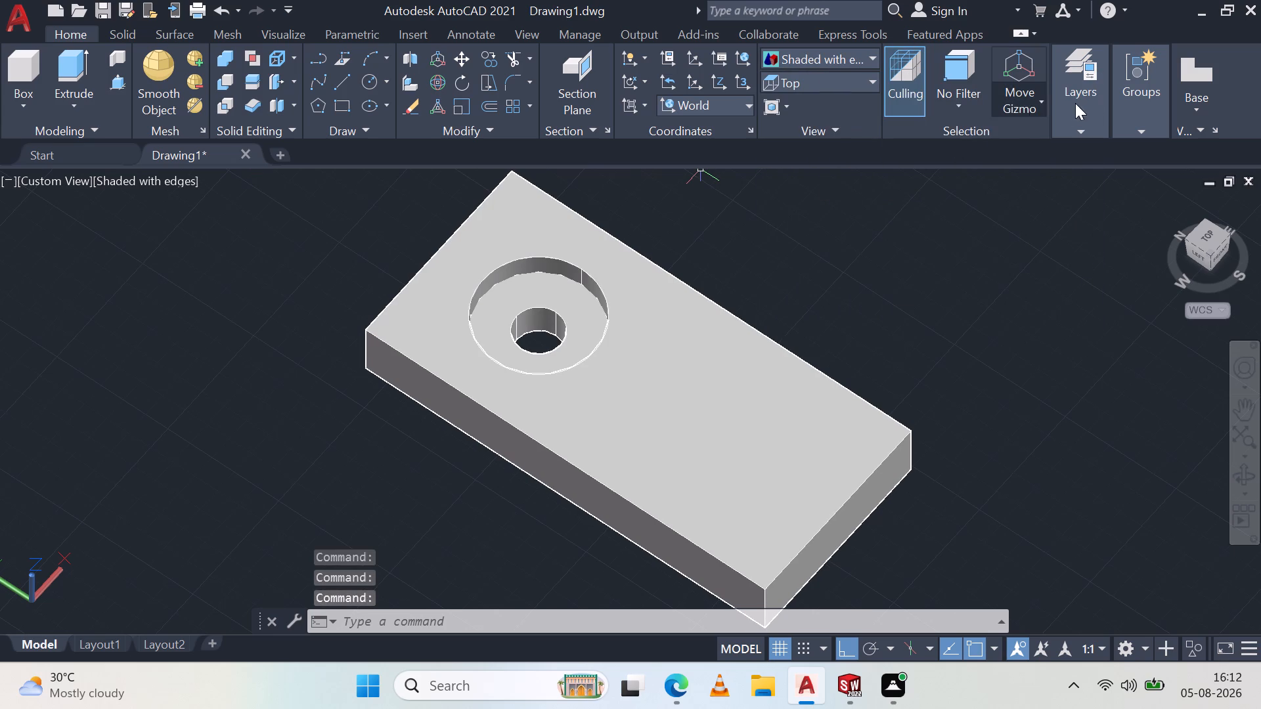
Examine the plate's stepped circular hole up close in the SW Isometric view and by orbiting above and beneath it.
{"action": "left_click", "coordinate": [787, 82]}
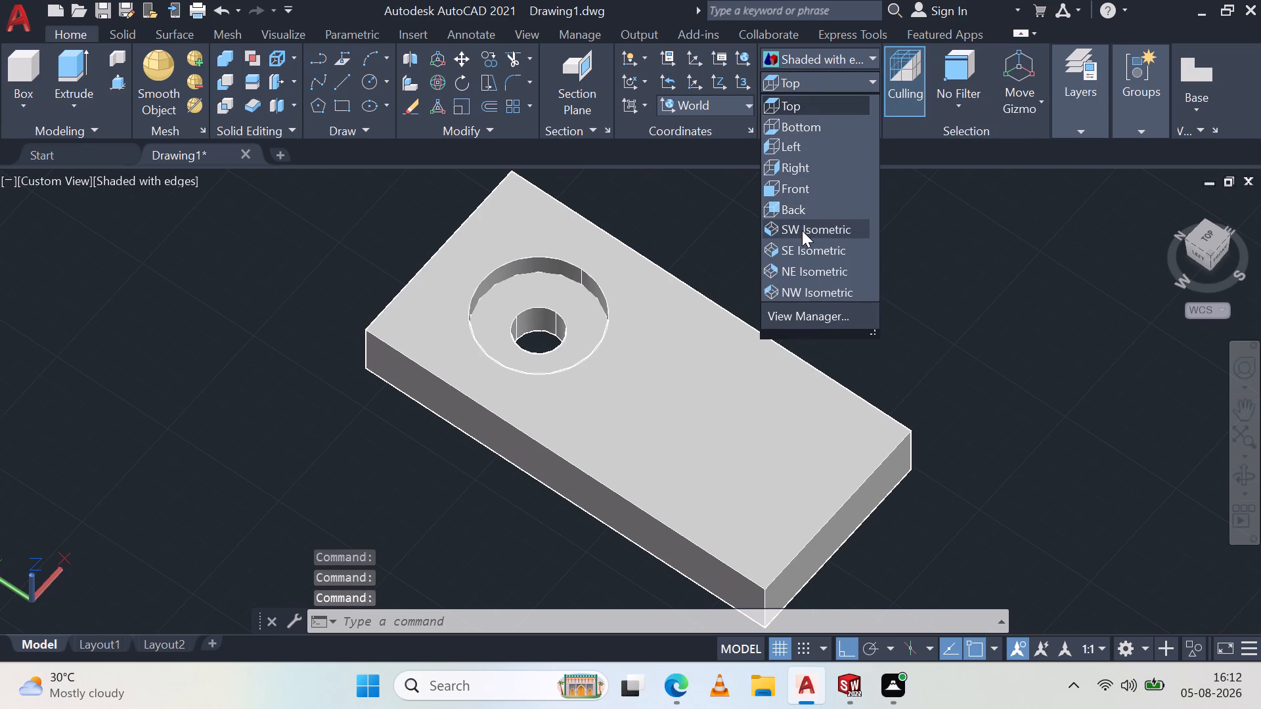
{"action": "left_click", "coordinate": [802, 230]}
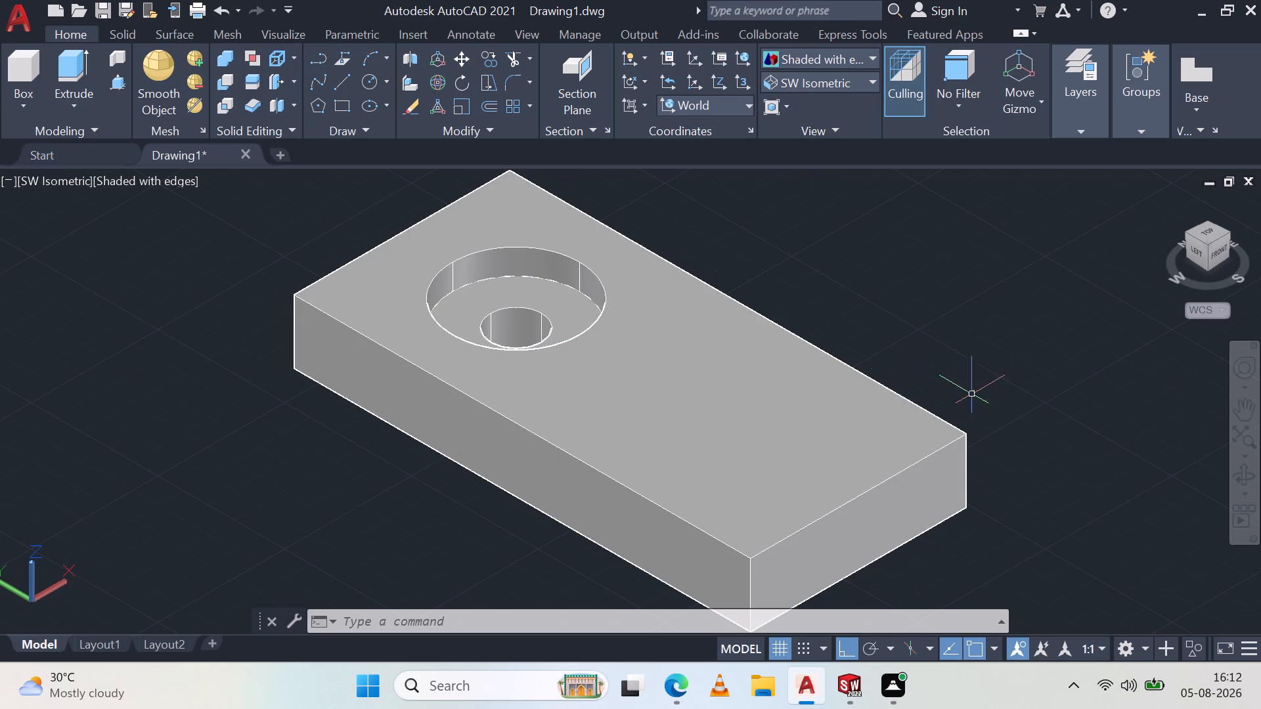
{"action": "scroll", "coordinate": [675, 399], "scroll_direction": "up", "scroll_amount": 1}
{"action": "middle_click_drag", "start_coordinate": [569, 288], "coordinate": [557, 406]}
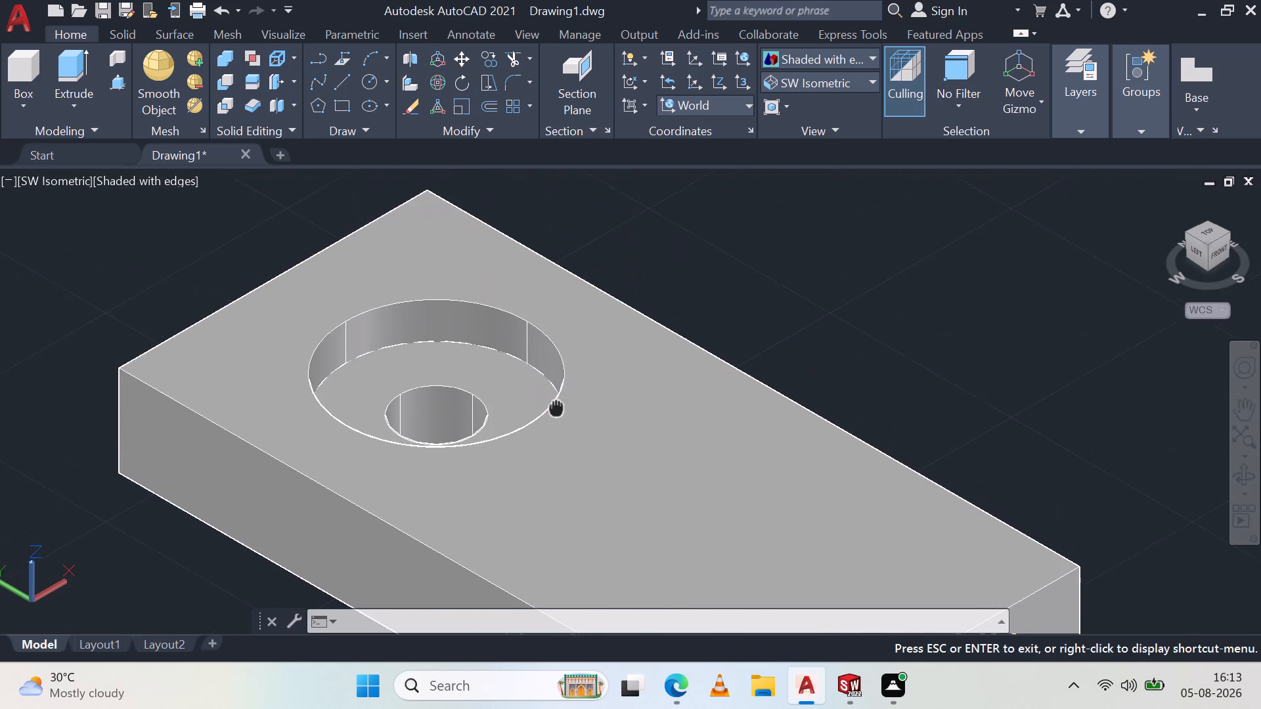
{"action": "middle_click_drag", "start_coordinate": [557, 406], "coordinate": [602, 339]}
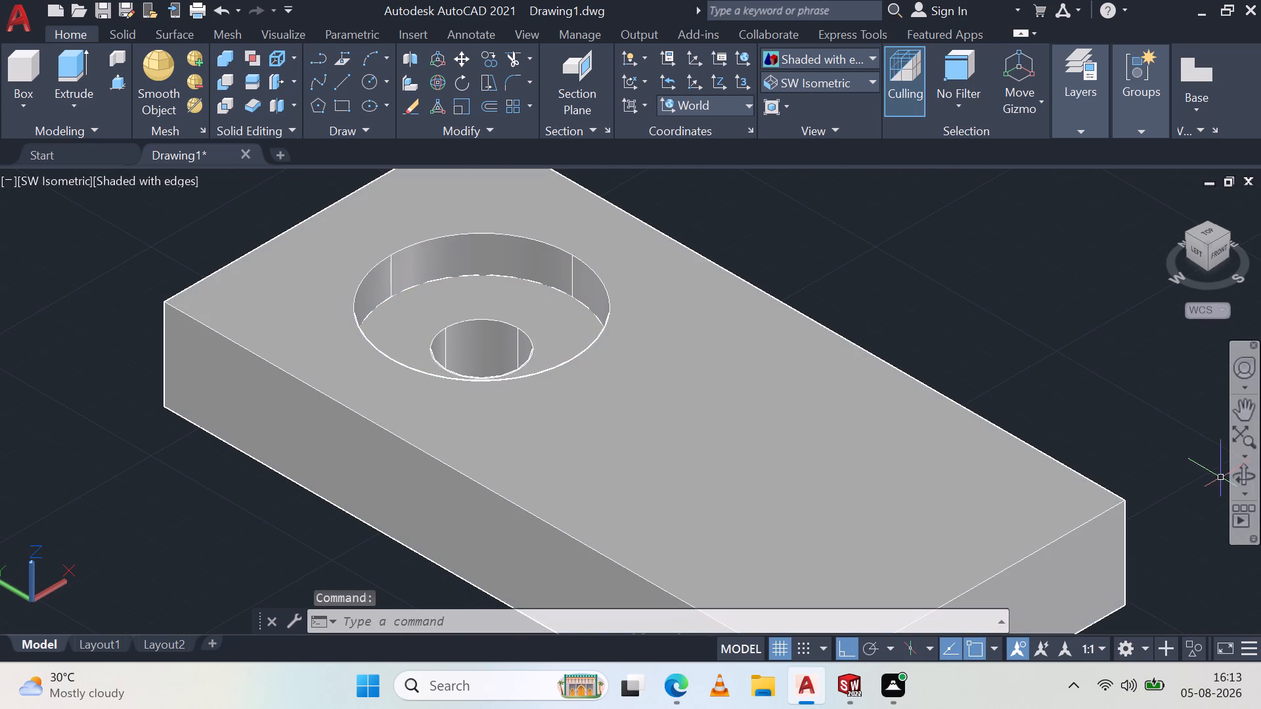
{"action": "left_click", "coordinate": [1247, 479]}
{"action": "left_click_drag", "start_coordinate": [432, 360], "coordinate": [500, 468]}
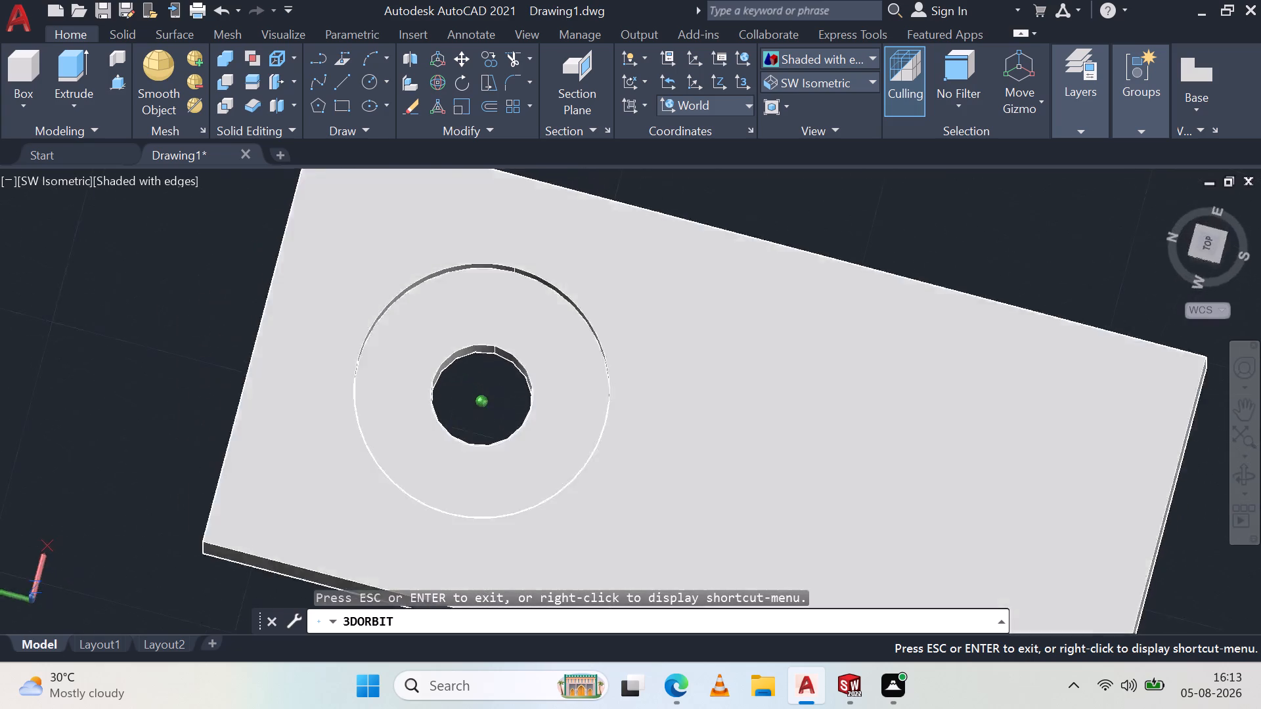
{"action": "left_click_drag", "start_coordinate": [500, 468], "coordinate": [665, 308]}
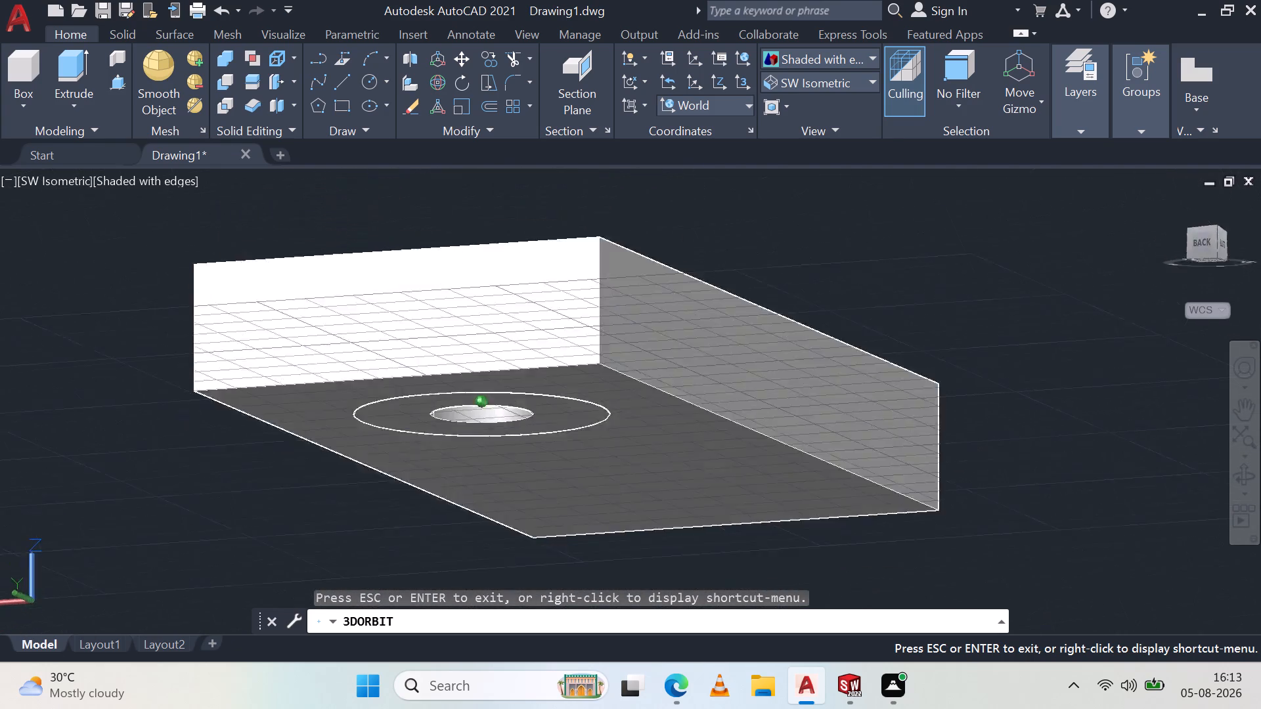
{"action": "left_click_drag", "start_coordinate": [665, 308], "coordinate": [456, 377]}
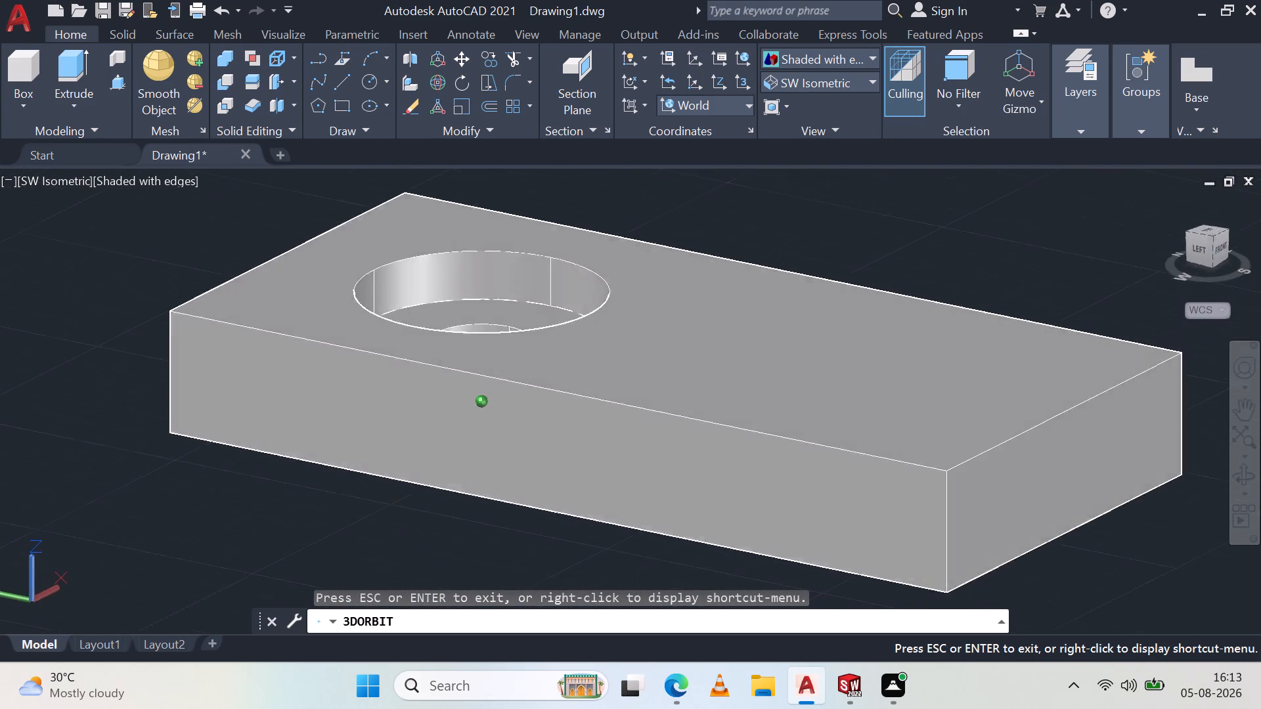
{"action": "left_click_drag", "start_coordinate": [456, 377], "coordinate": [531, 395]}
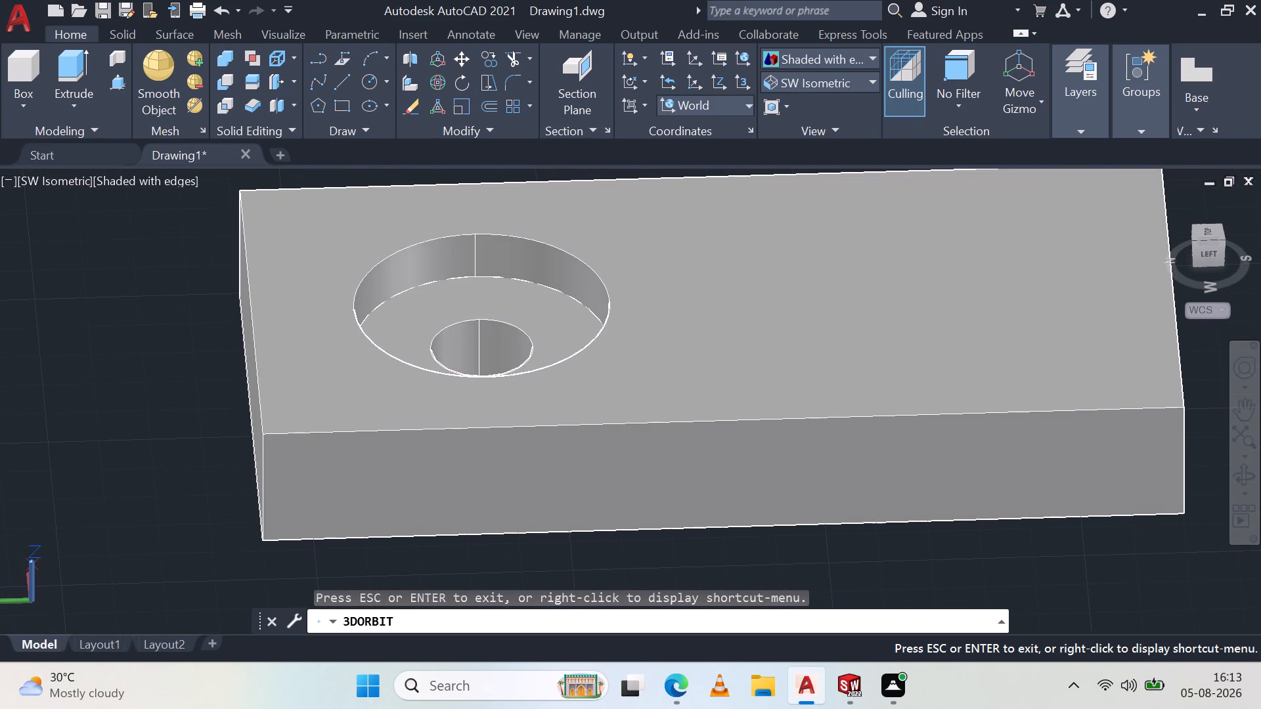
{"action": "left_click", "coordinate": [122, 421]}
{"action": "key", "text": "Escape"}
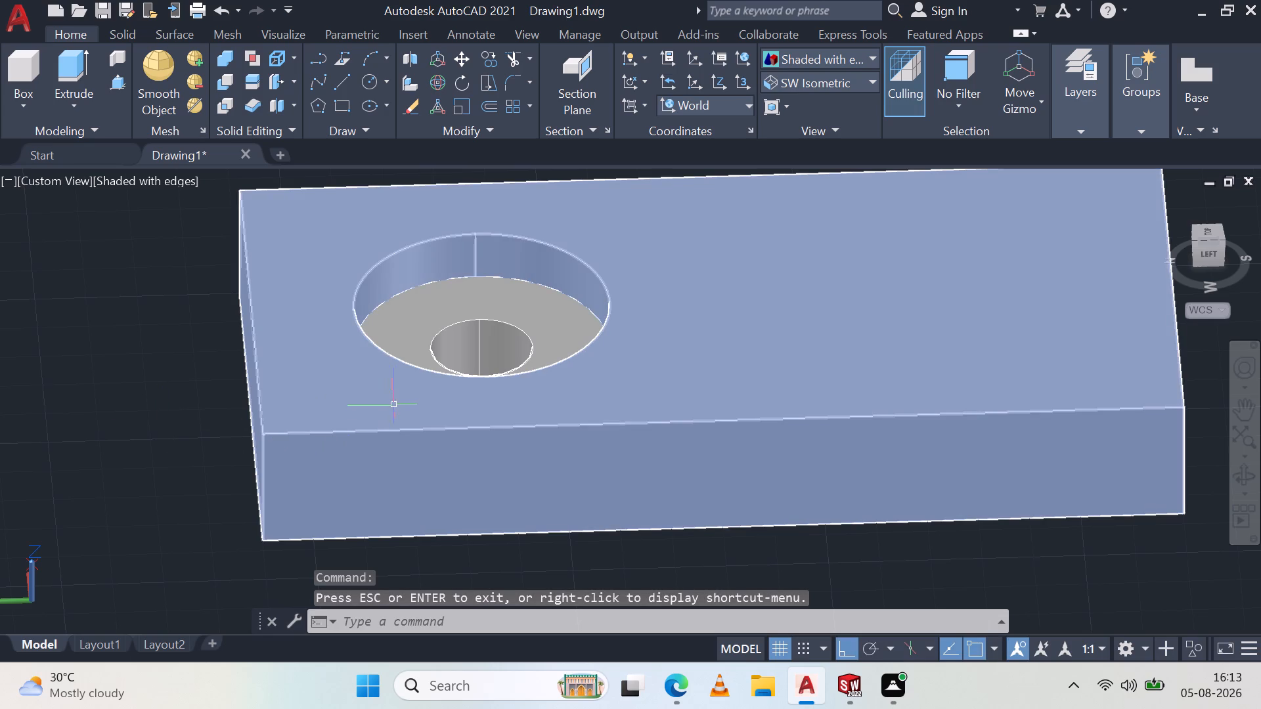
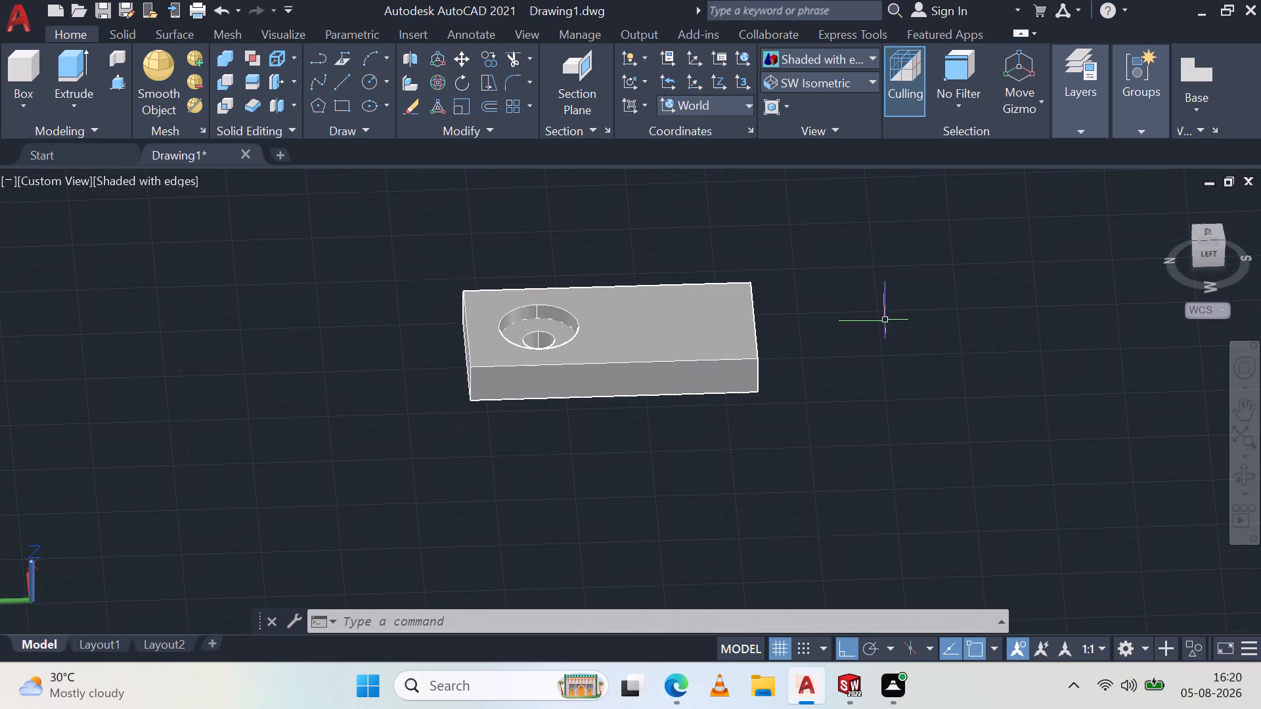
Delete the plate solid and the ring solid, keeping the rectangle and the two concentric circles.
{"action": "left_click", "coordinate": [657, 335]}
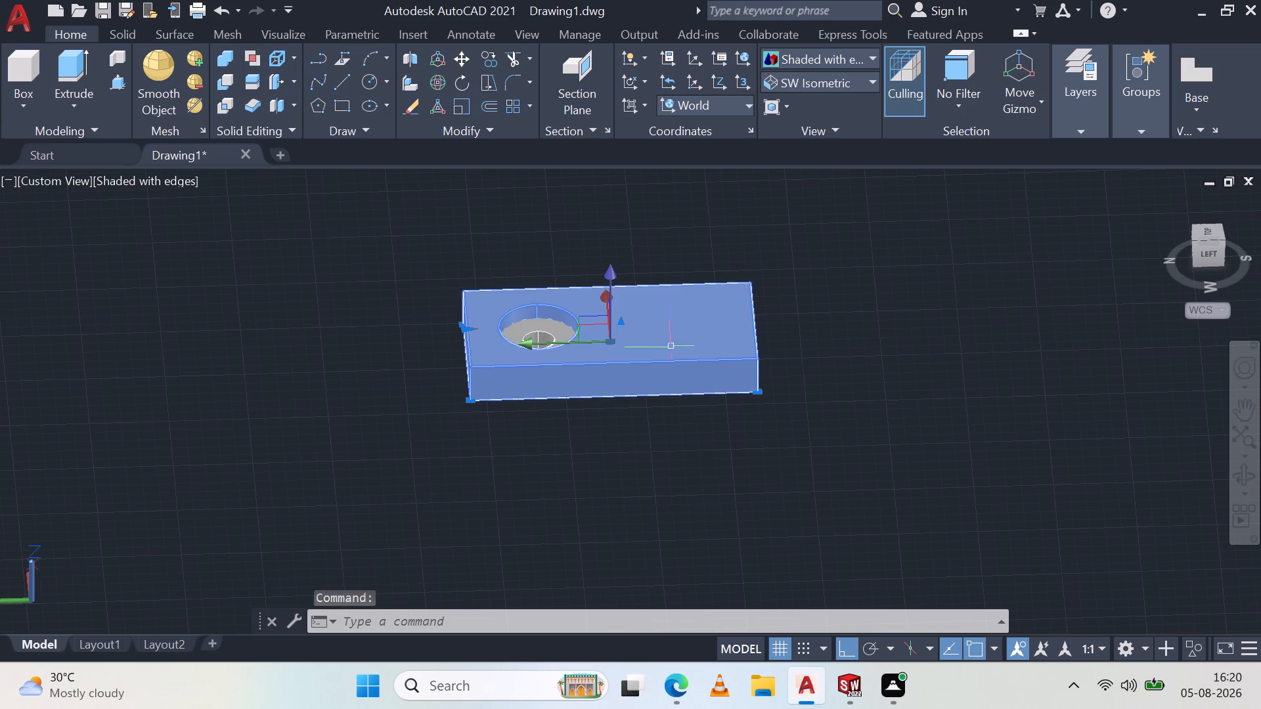
{"action": "key", "text": "Delete"}
{"action": "left_click", "coordinate": [558, 360]}
{"action": "key", "text": "Delete"}
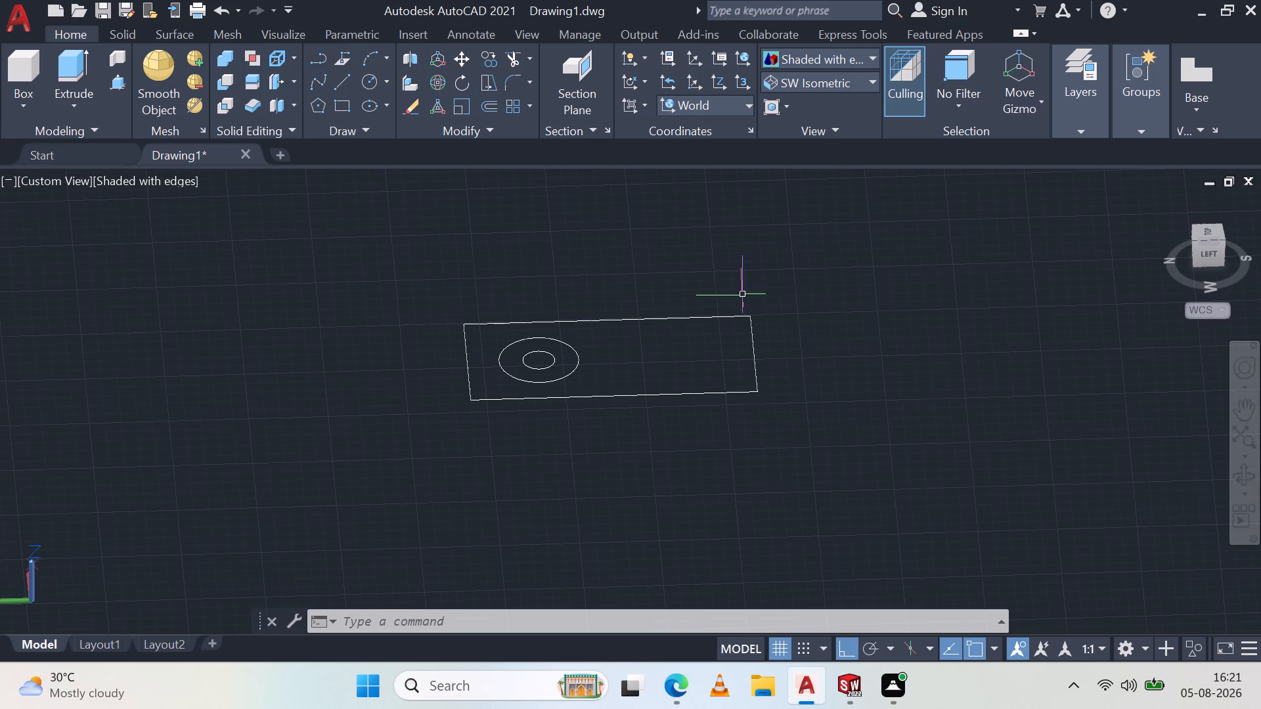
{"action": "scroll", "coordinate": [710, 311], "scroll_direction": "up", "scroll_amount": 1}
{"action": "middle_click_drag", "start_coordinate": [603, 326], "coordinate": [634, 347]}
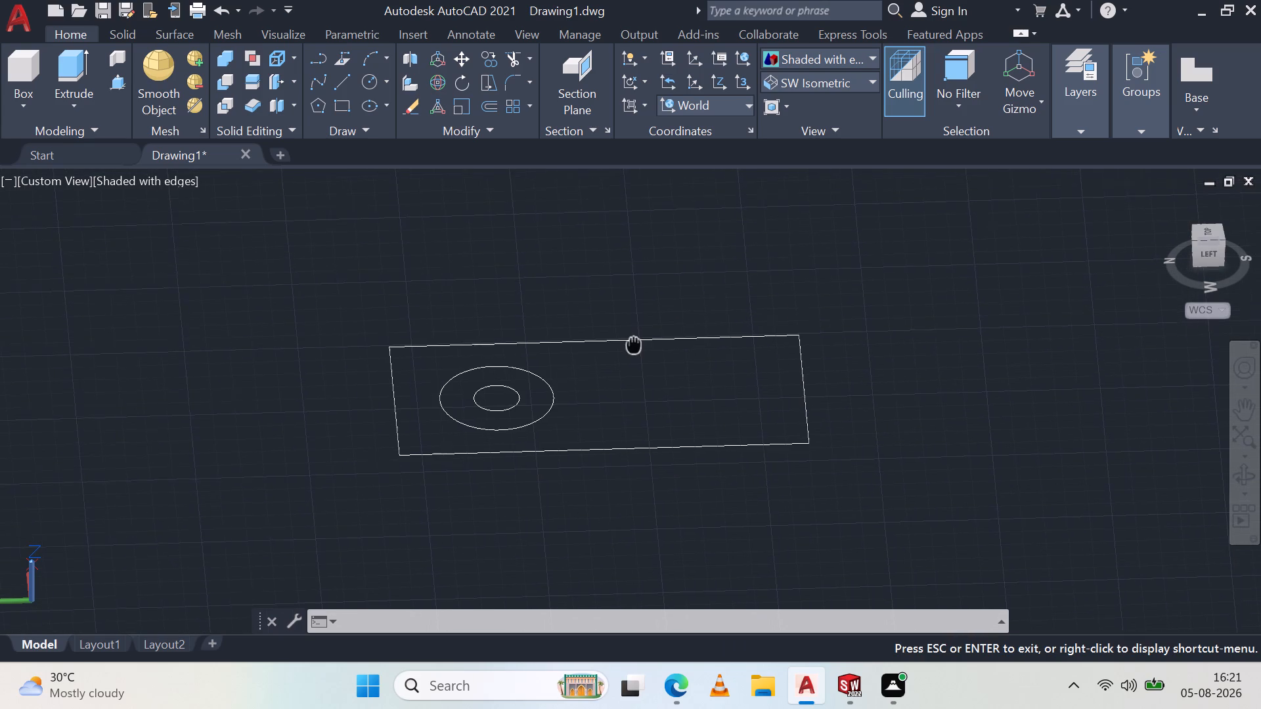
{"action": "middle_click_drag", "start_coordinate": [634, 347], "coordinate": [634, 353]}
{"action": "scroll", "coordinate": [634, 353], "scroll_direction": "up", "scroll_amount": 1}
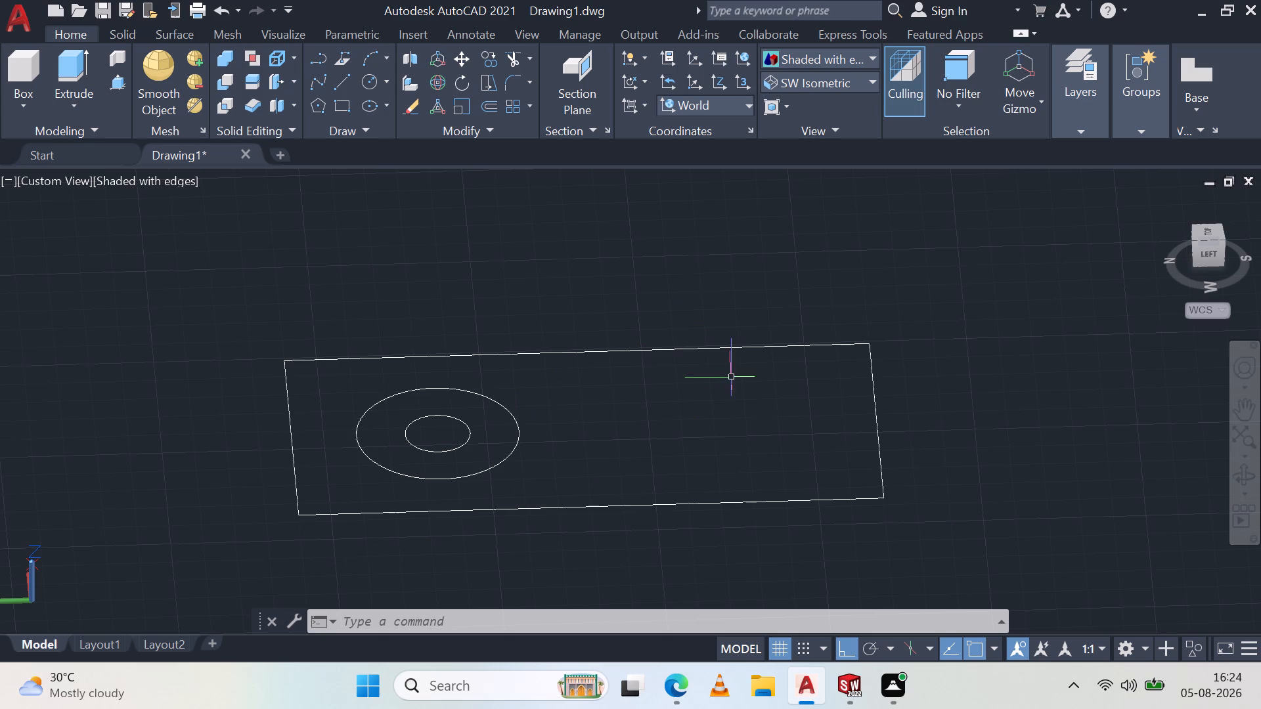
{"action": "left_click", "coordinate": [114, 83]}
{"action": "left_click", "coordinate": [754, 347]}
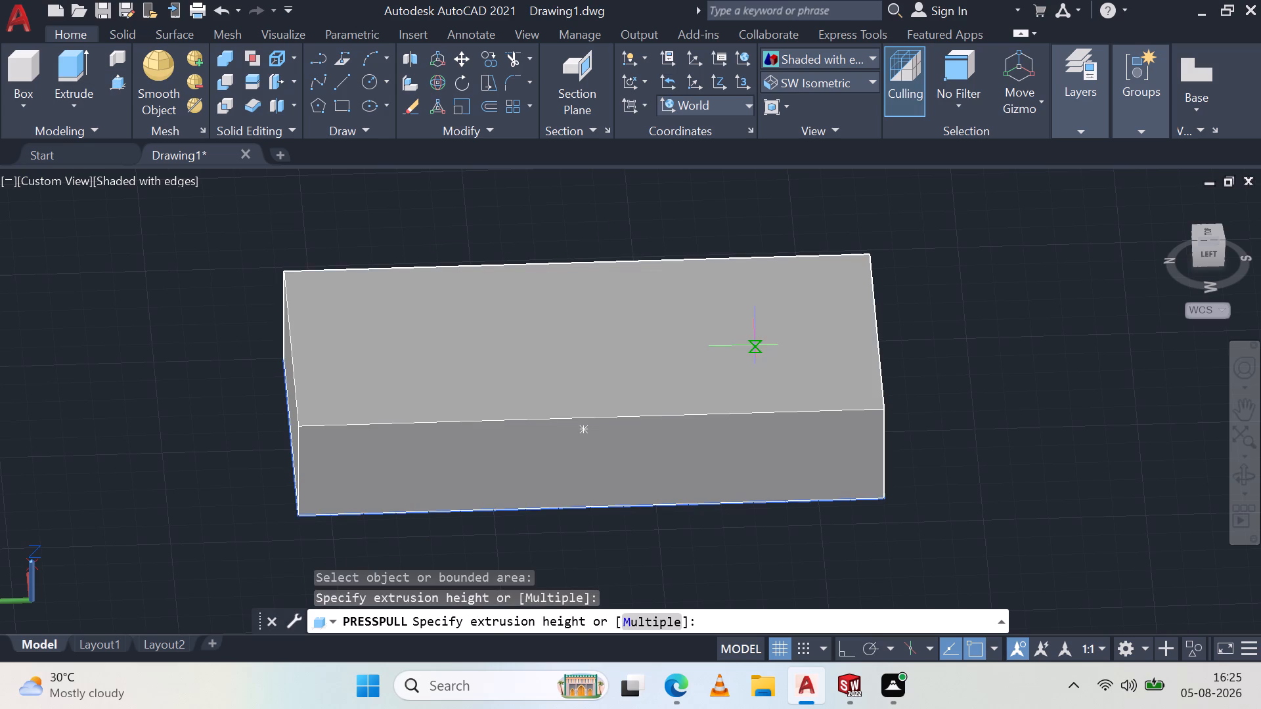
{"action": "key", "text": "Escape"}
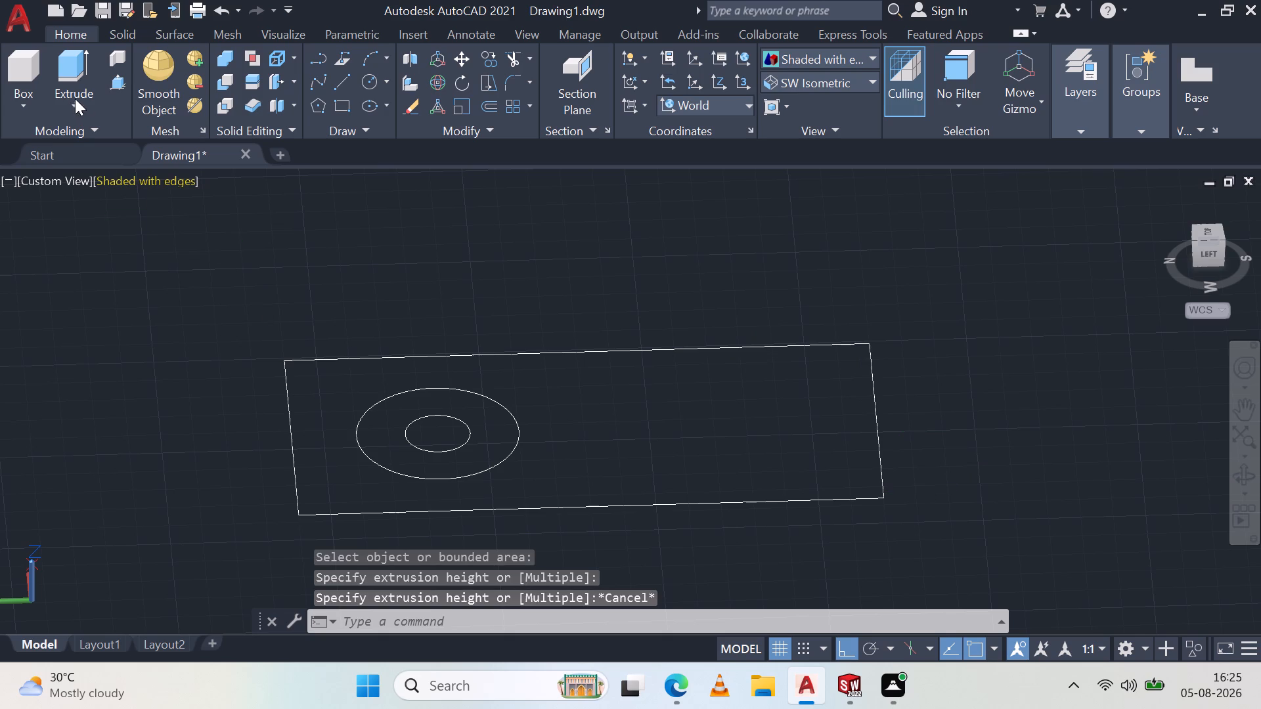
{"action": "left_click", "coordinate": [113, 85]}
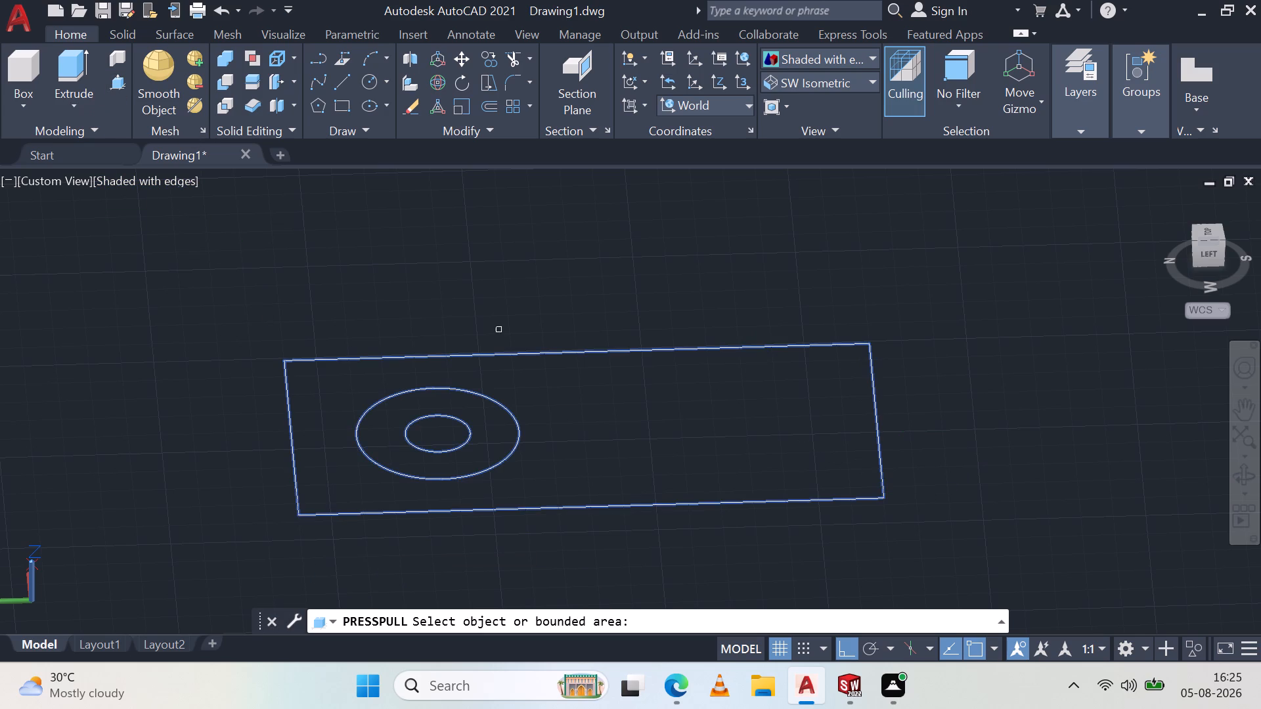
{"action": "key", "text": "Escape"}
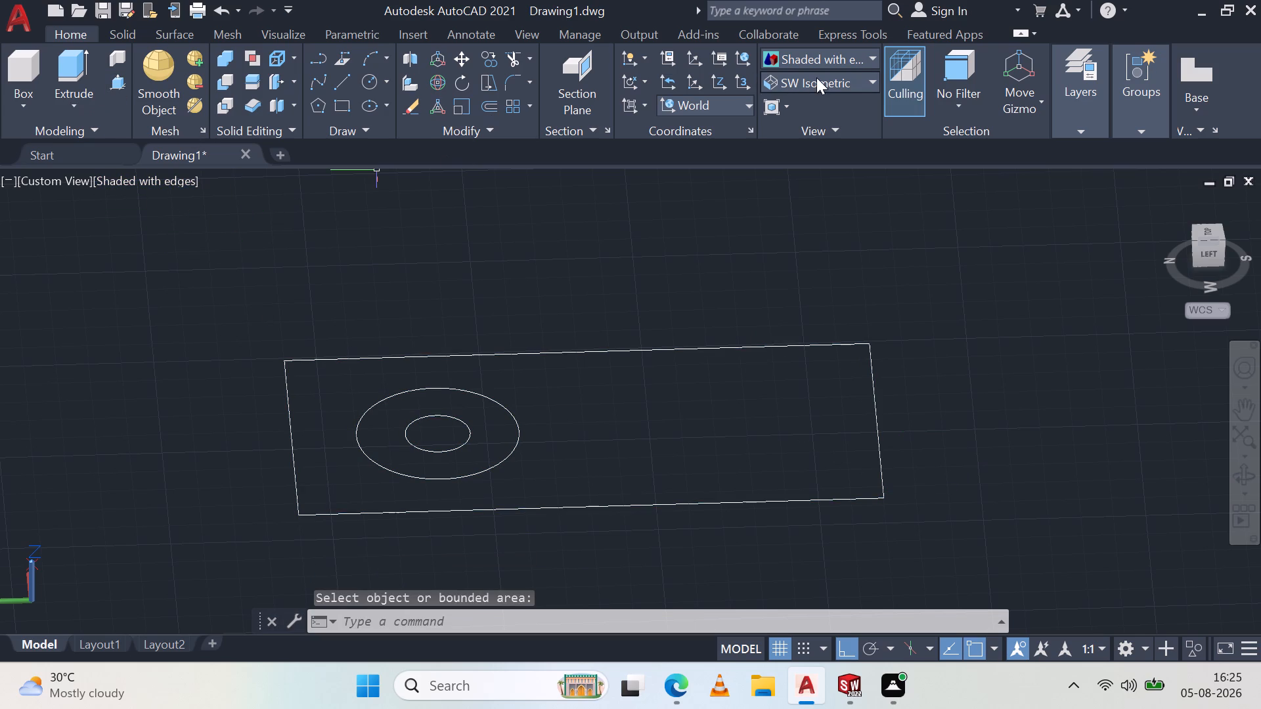
Set the view to Top and the visual style to 2D Wireframe.
{"action": "left_click", "coordinate": [816, 77]}
{"action": "left_click", "coordinate": [826, 107]}
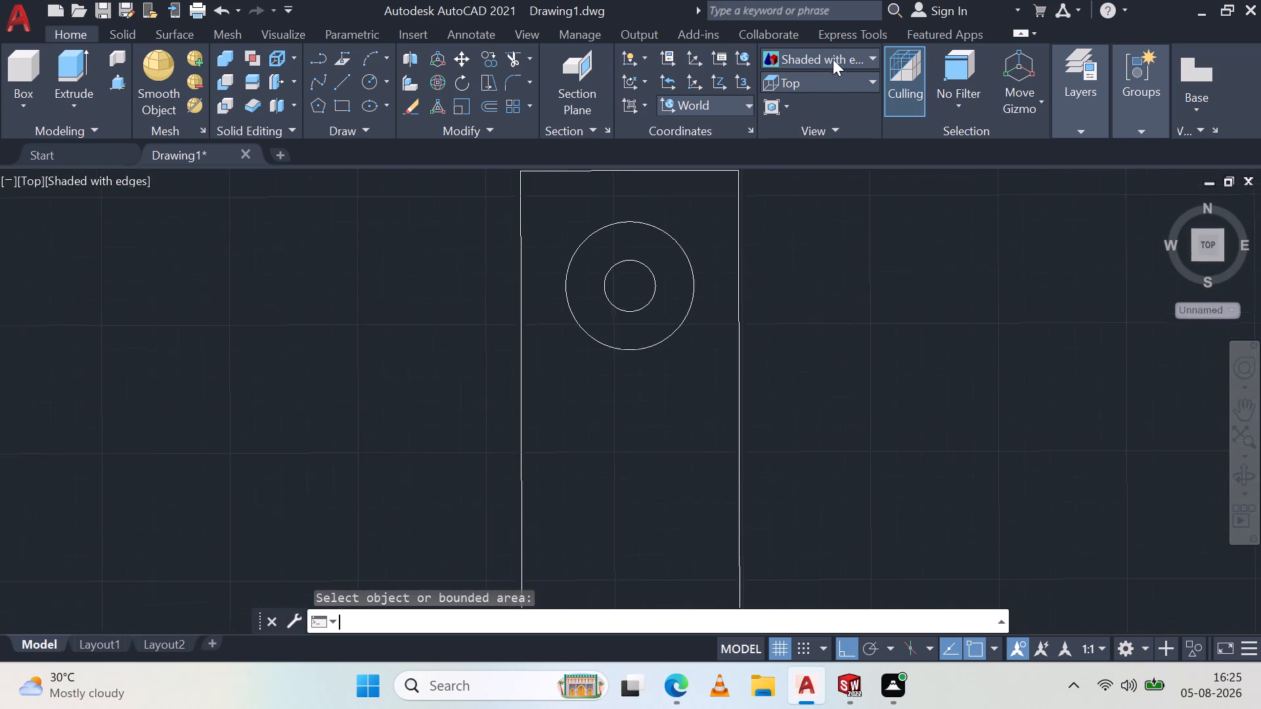
{"action": "left_click", "coordinate": [835, 55]}
{"action": "left_click", "coordinate": [833, 58]}
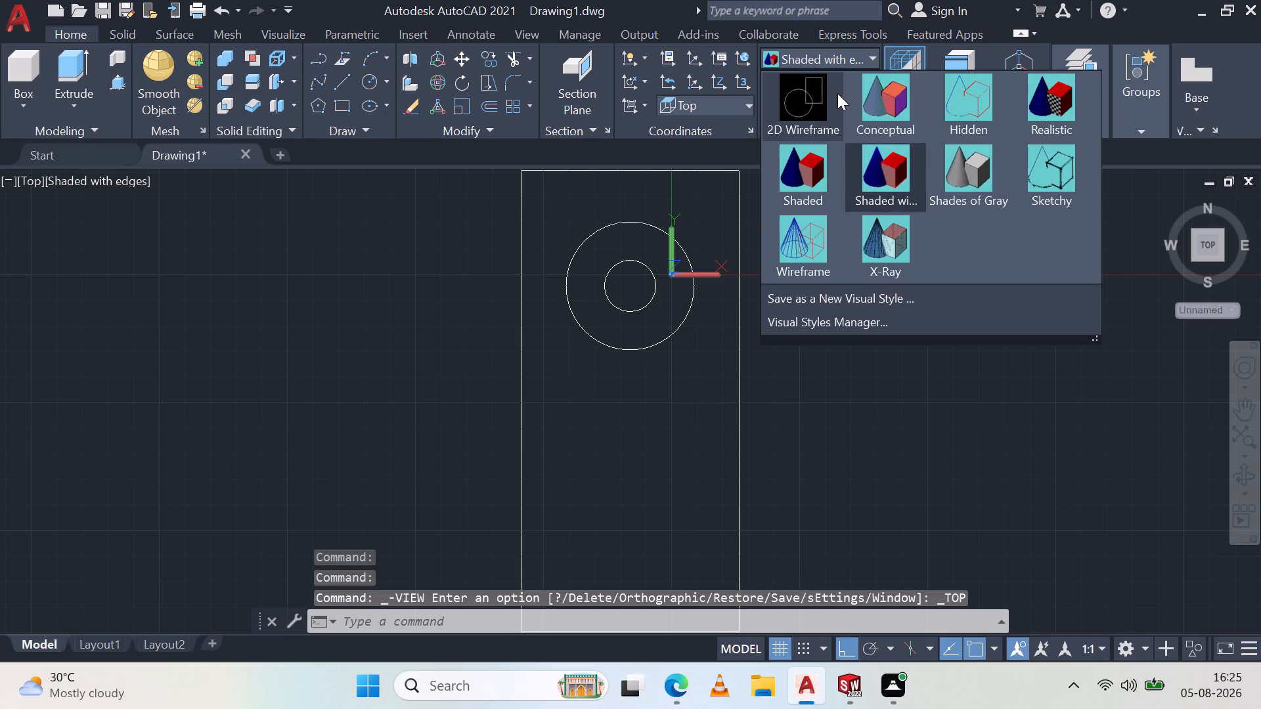
{"action": "left_click", "coordinate": [808, 103]}
Presspull the whole outer rectangle, picked by its outline, to a height of 25 as a solid block.
{"action": "middle_click_drag", "start_coordinate": [648, 370], "coordinate": [674, 368], "text": "shift"}
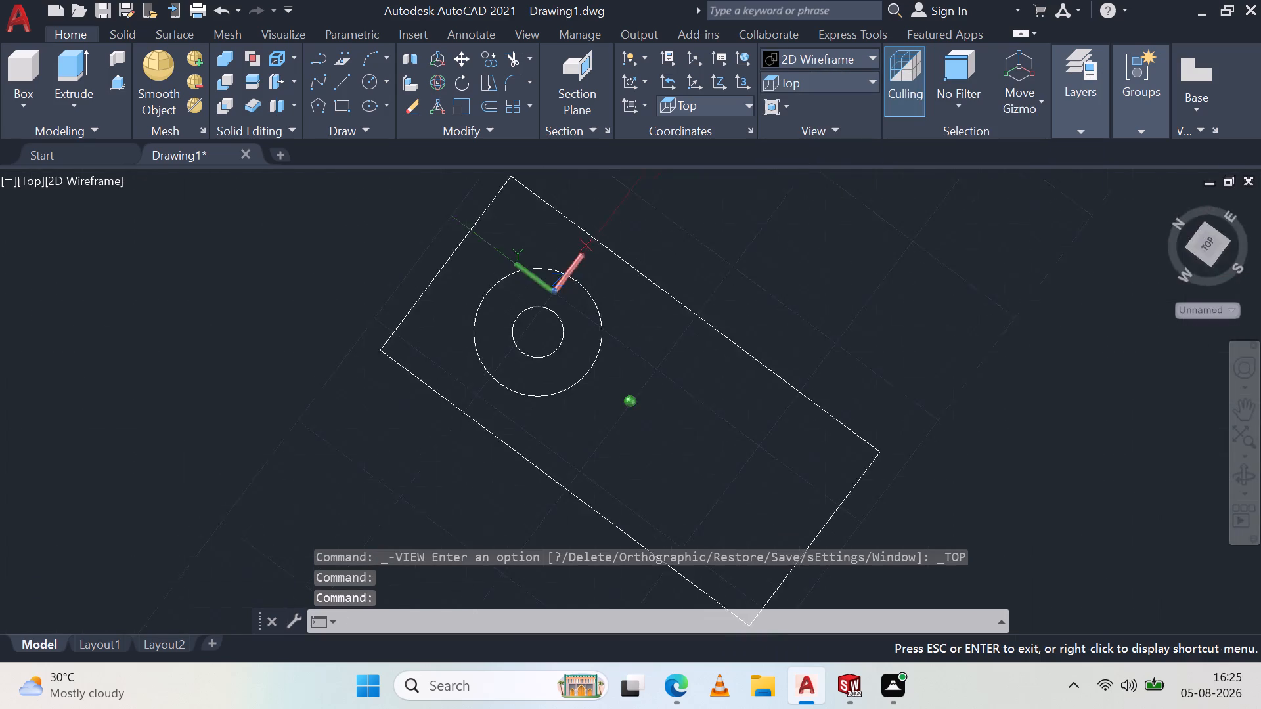
{"action": "middle_click_drag", "start_coordinate": [674, 368], "coordinate": [711, 332], "text": "shift"}
{"action": "middle_click", "coordinate": [711, 332], "text": "shift"}
{"action": "middle_click", "coordinate": [711, 332], "text": "shift"}
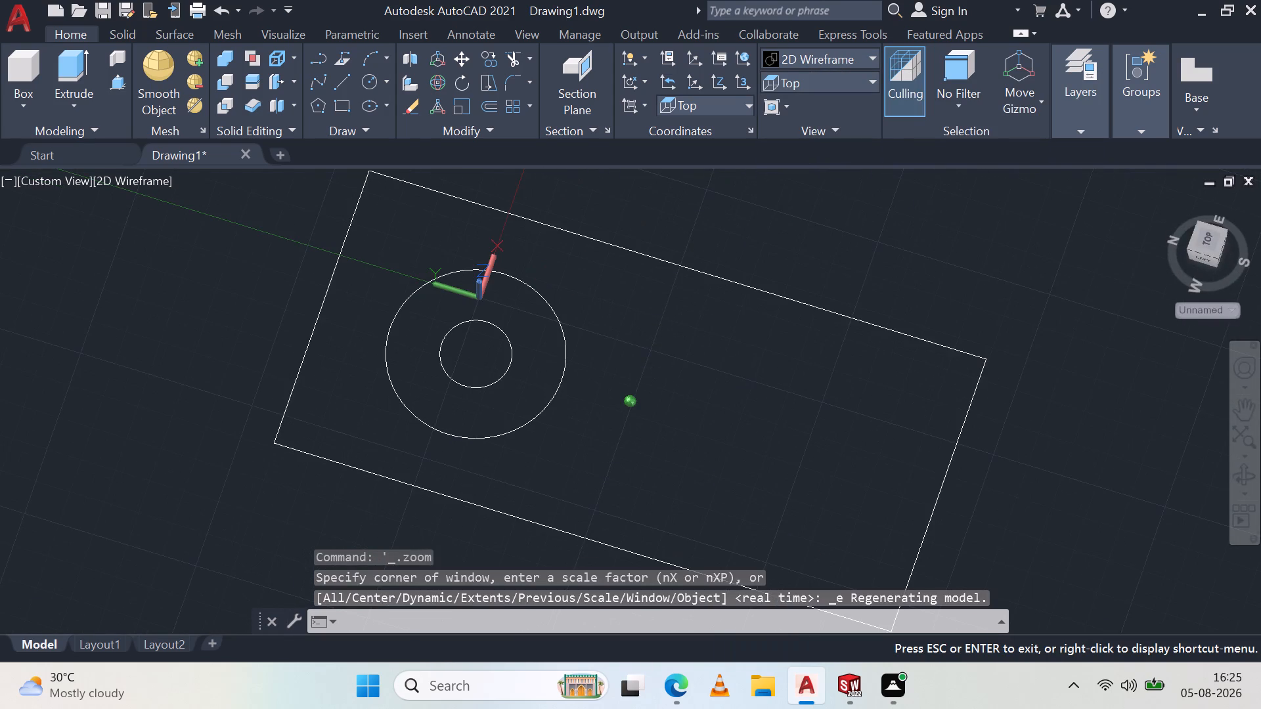
{"action": "middle_click_drag", "start_coordinate": [651, 381], "coordinate": [687, 369], "text": "shift"}
{"action": "key", "text": "Escape"}
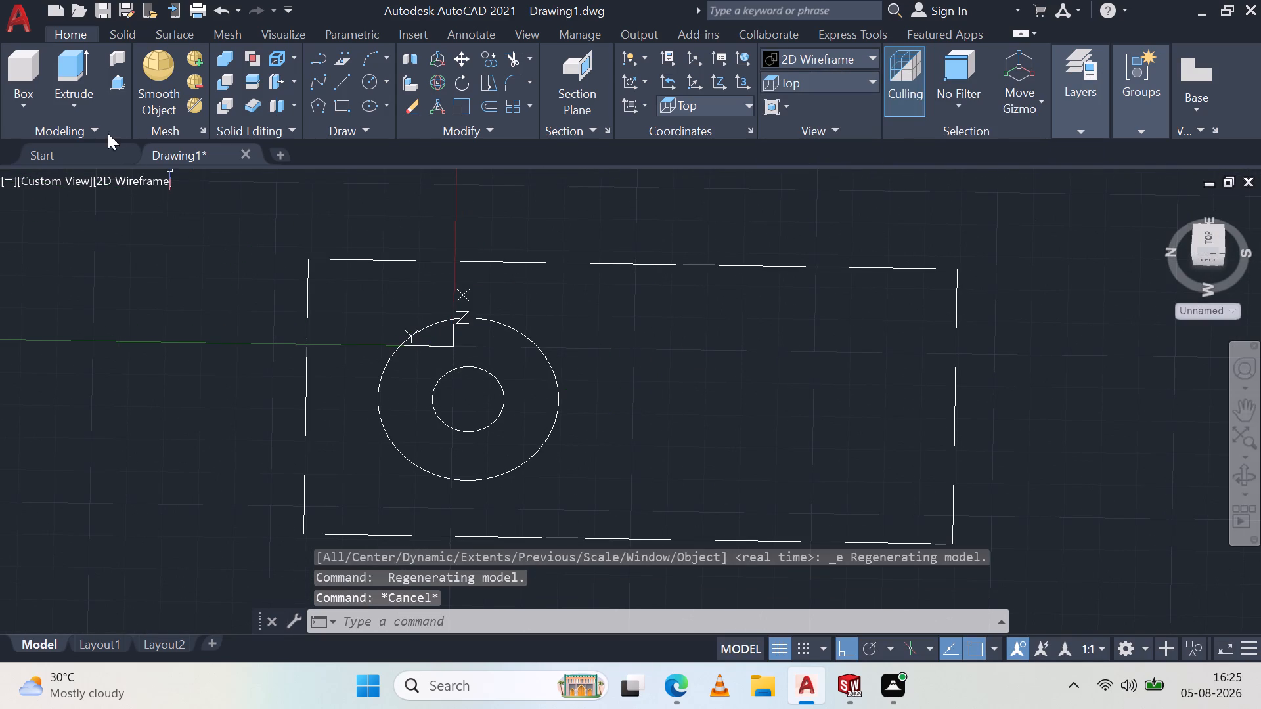
{"action": "left_click", "coordinate": [116, 86]}
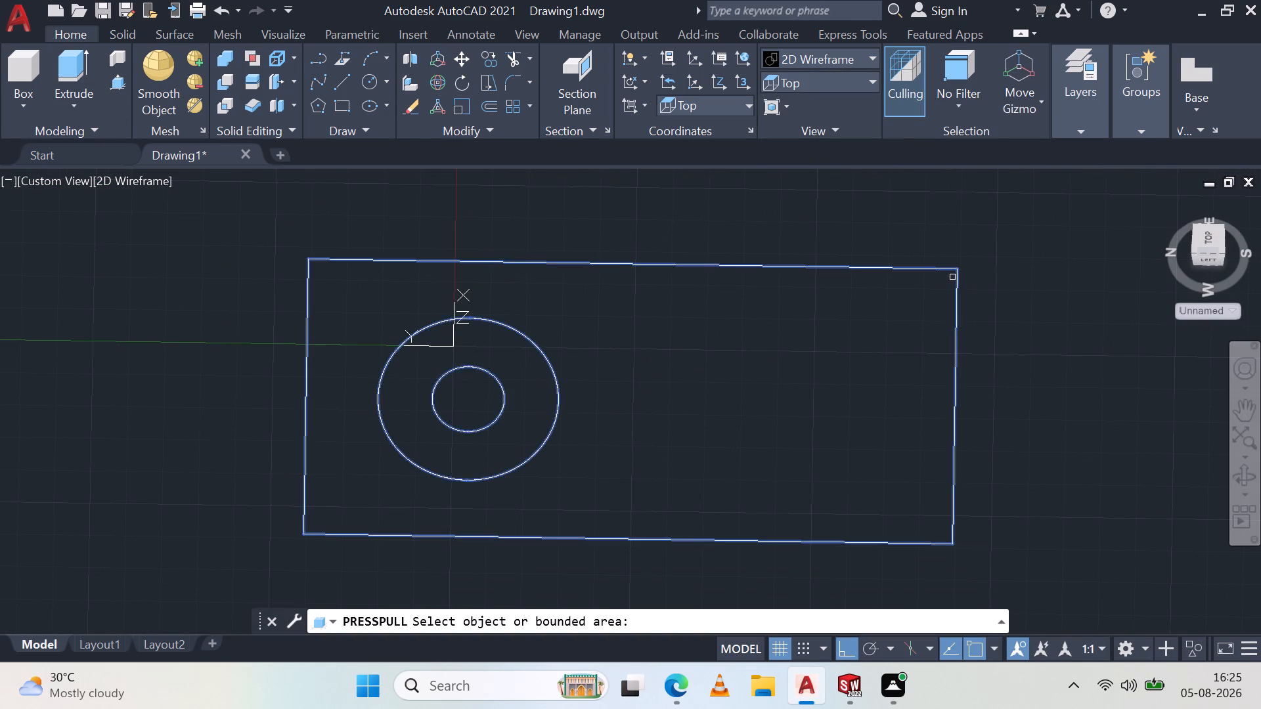
{"action": "left_click", "coordinate": [958, 270]}
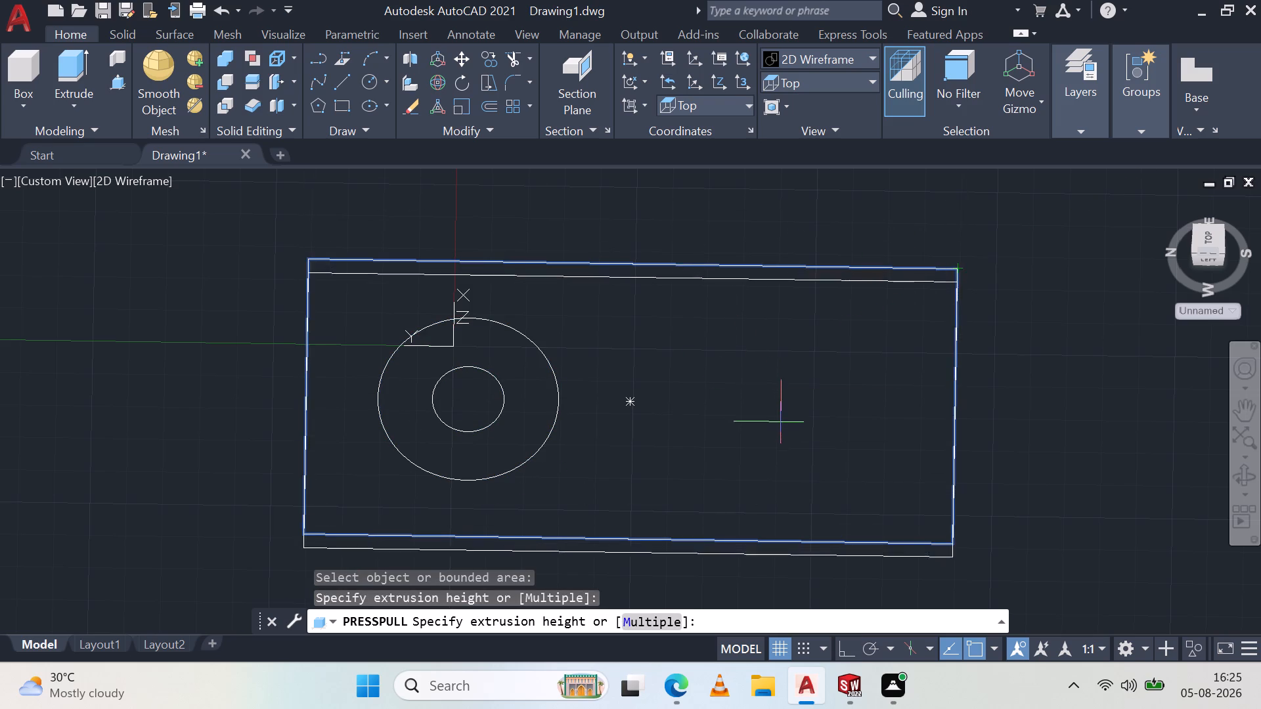
{"action": "middle_click_drag", "start_coordinate": [770, 389], "coordinate": [697, 234], "text": "shift"}
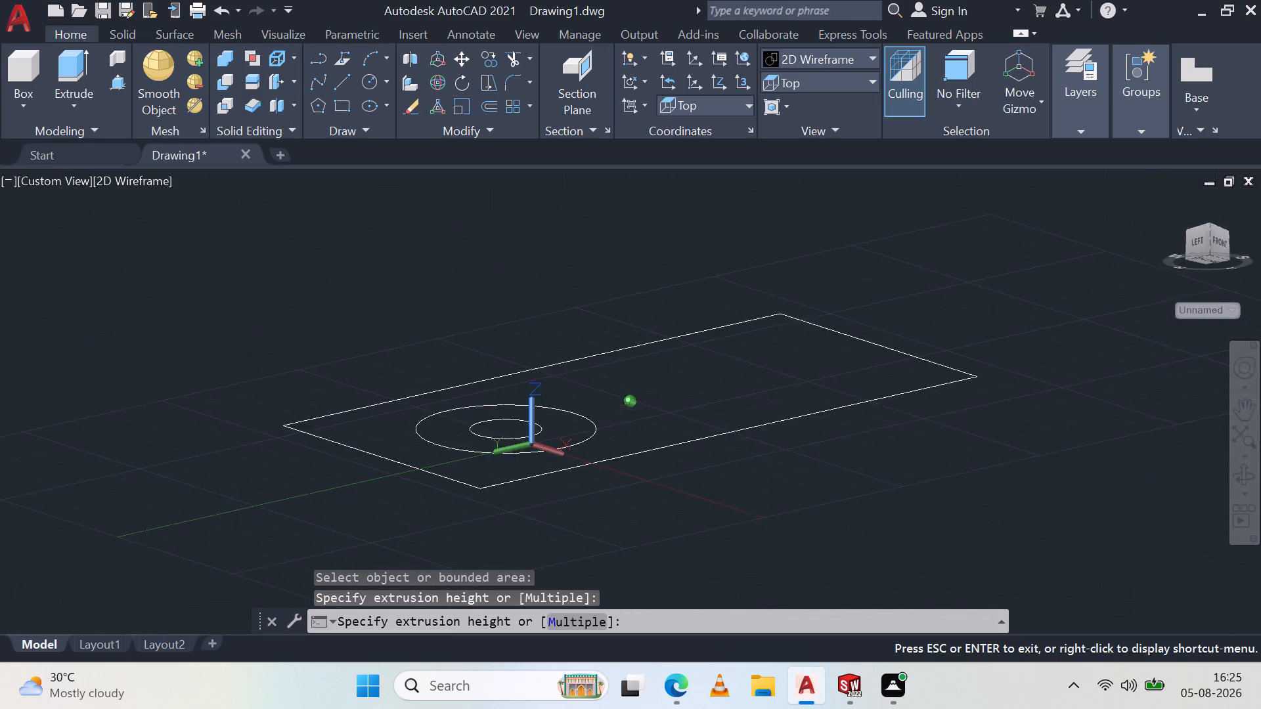
{"action": "middle_click_drag", "start_coordinate": [697, 234], "coordinate": [709, 272], "text": "shift"}
{"action": "middle_click", "coordinate": [709, 272], "text": "shift"}
{"action": "middle_click", "coordinate": [709, 272], "text": "shift"}
{"action": "middle_click_drag", "start_coordinate": [737, 272], "coordinate": [749, 272], "text": "shift"}
{"action": "middle_click", "coordinate": [749, 272], "text": "shift"}
{"action": "middle_click", "coordinate": [749, 272], "text": "shift"}
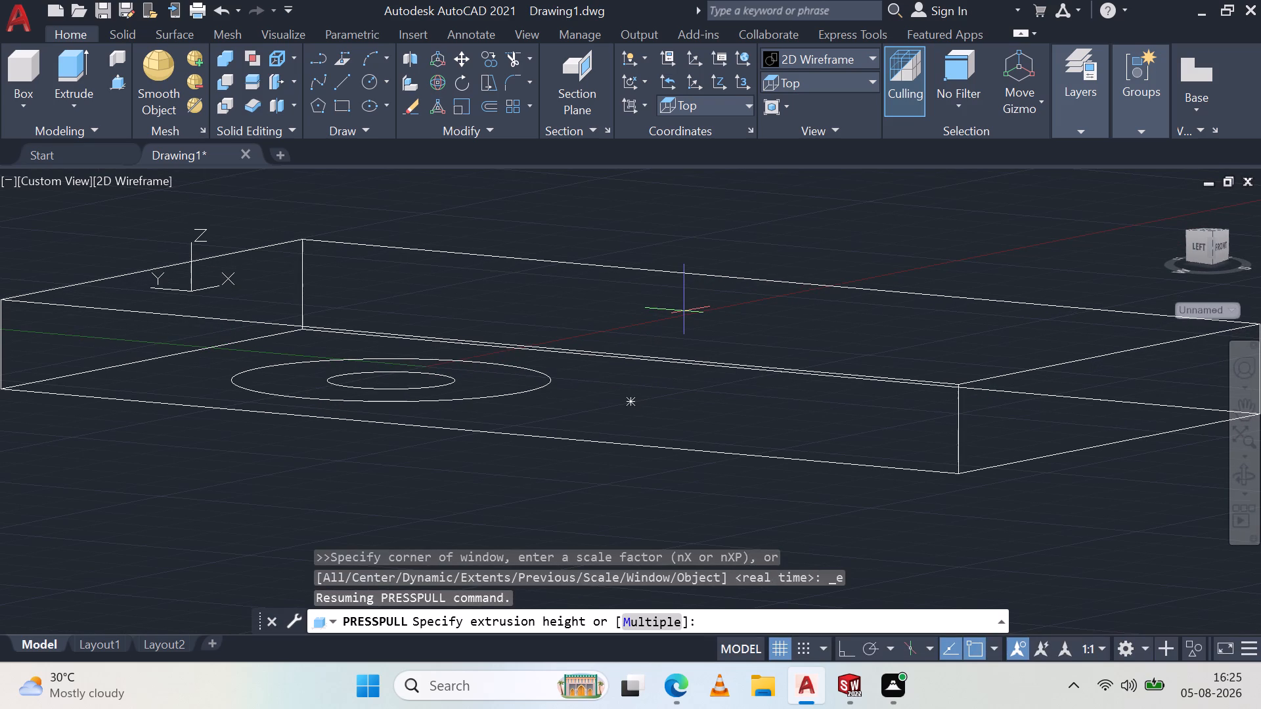
{"action": "type", "text": "25"}
{"action": "key", "text": "Return"}
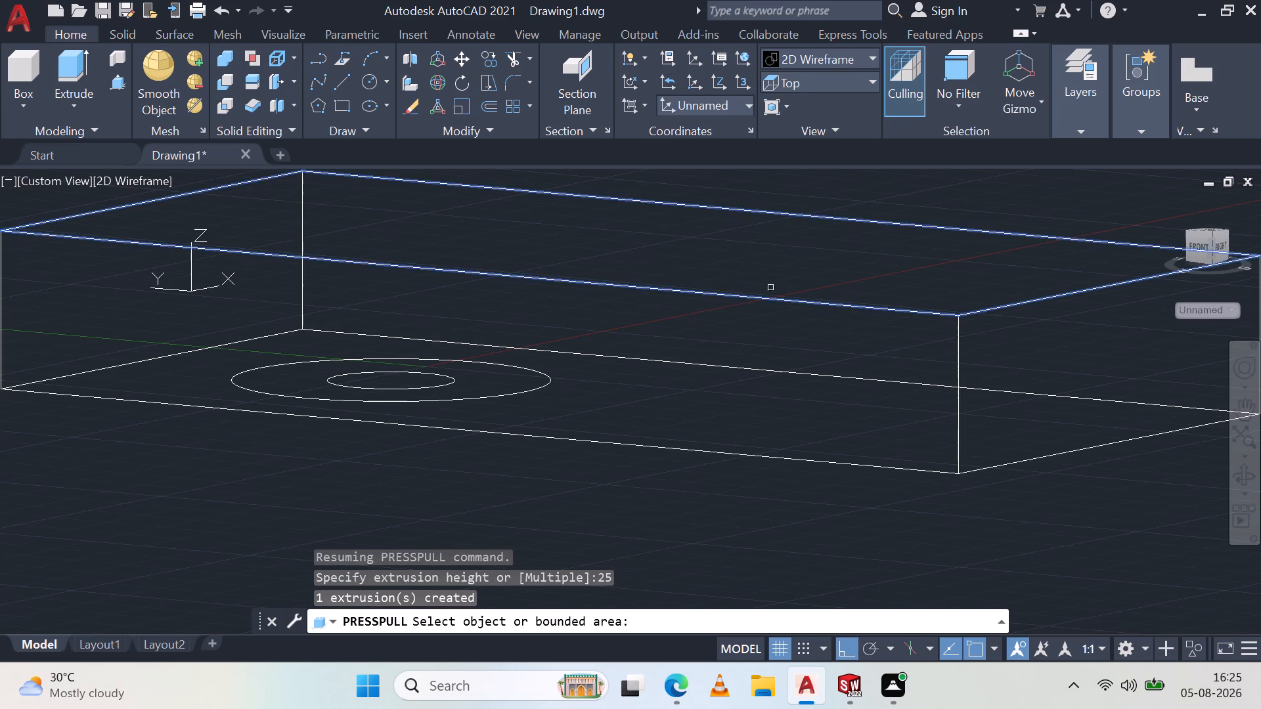
{"action": "key", "text": "Escape"}
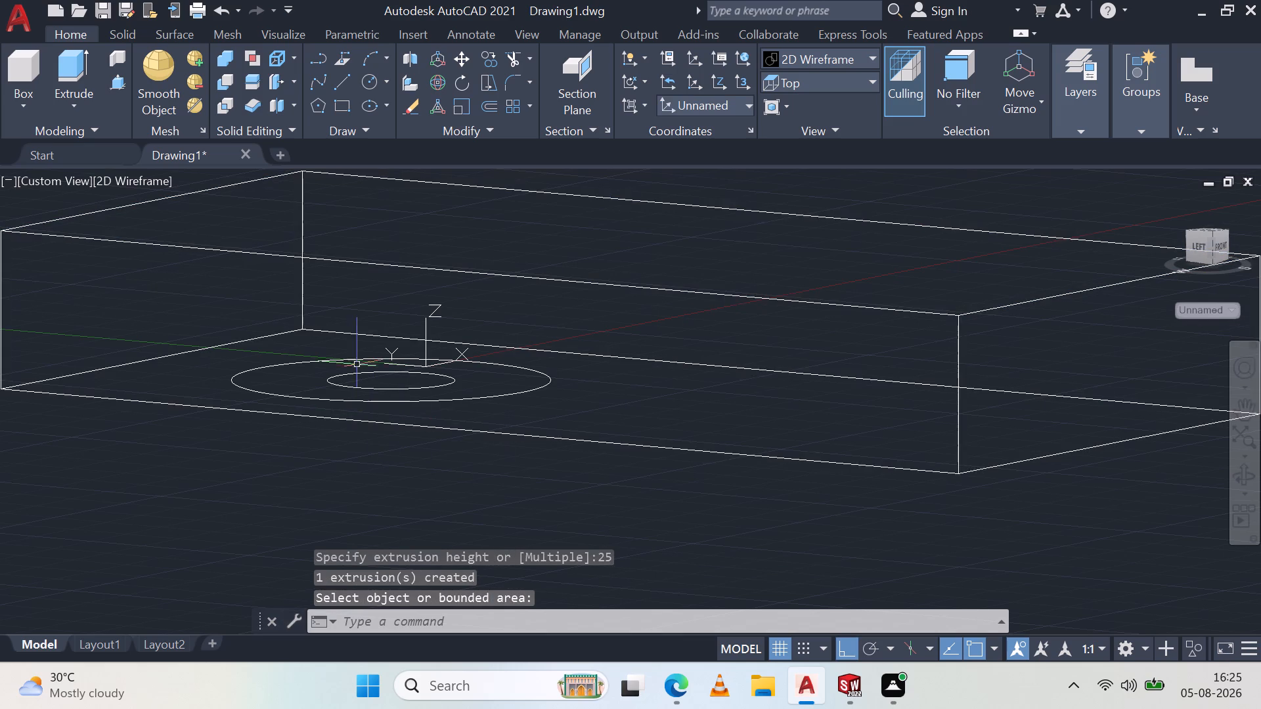
{"action": "scroll", "coordinate": [370, 367], "scroll_direction": "down", "scroll_amount": 1}
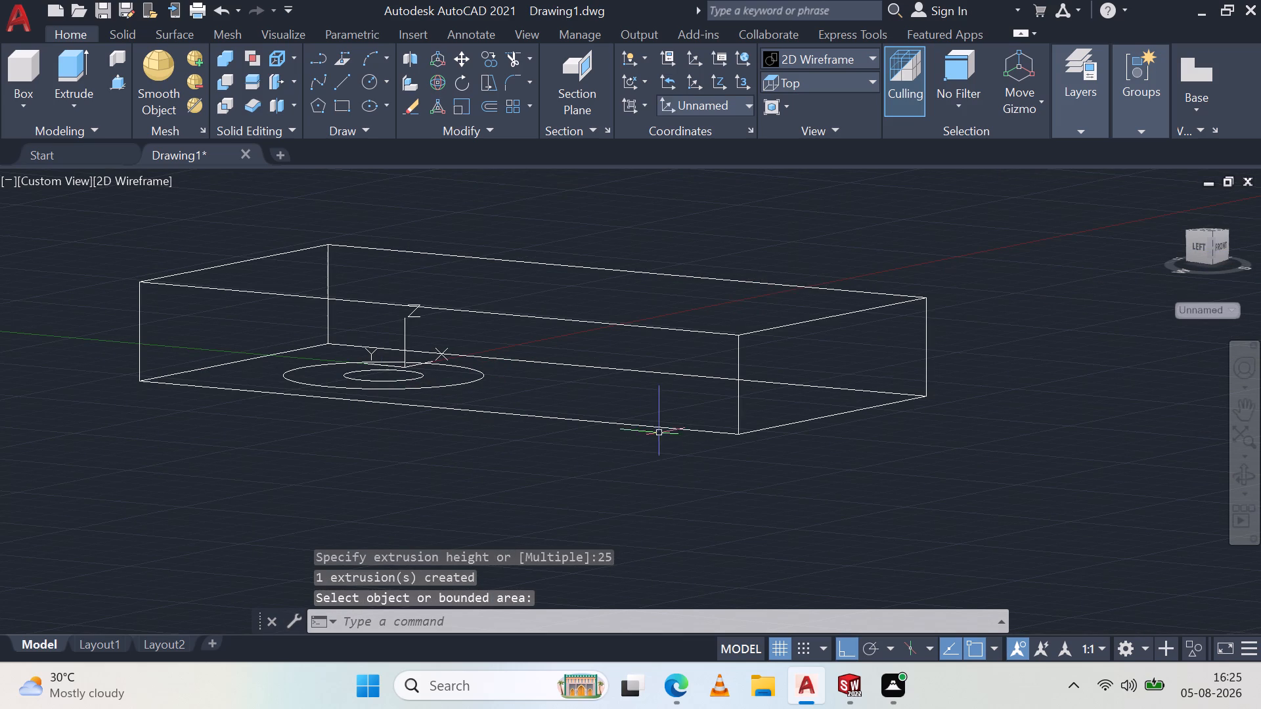
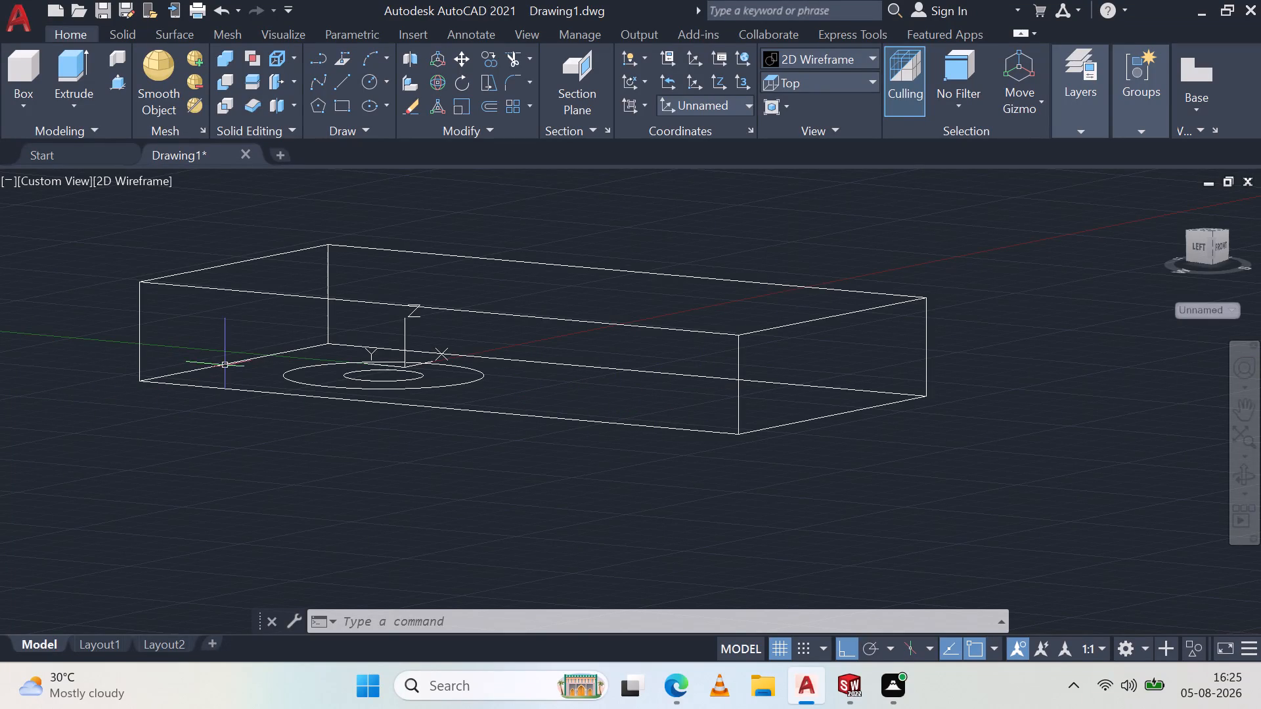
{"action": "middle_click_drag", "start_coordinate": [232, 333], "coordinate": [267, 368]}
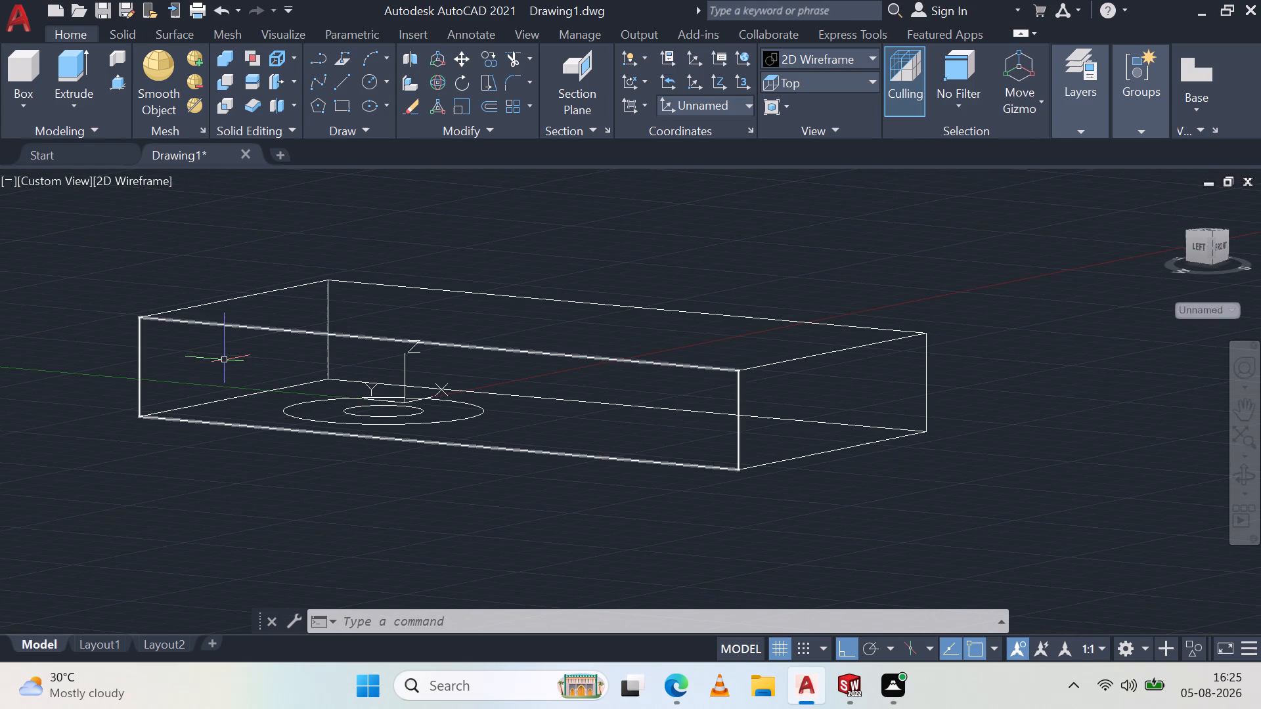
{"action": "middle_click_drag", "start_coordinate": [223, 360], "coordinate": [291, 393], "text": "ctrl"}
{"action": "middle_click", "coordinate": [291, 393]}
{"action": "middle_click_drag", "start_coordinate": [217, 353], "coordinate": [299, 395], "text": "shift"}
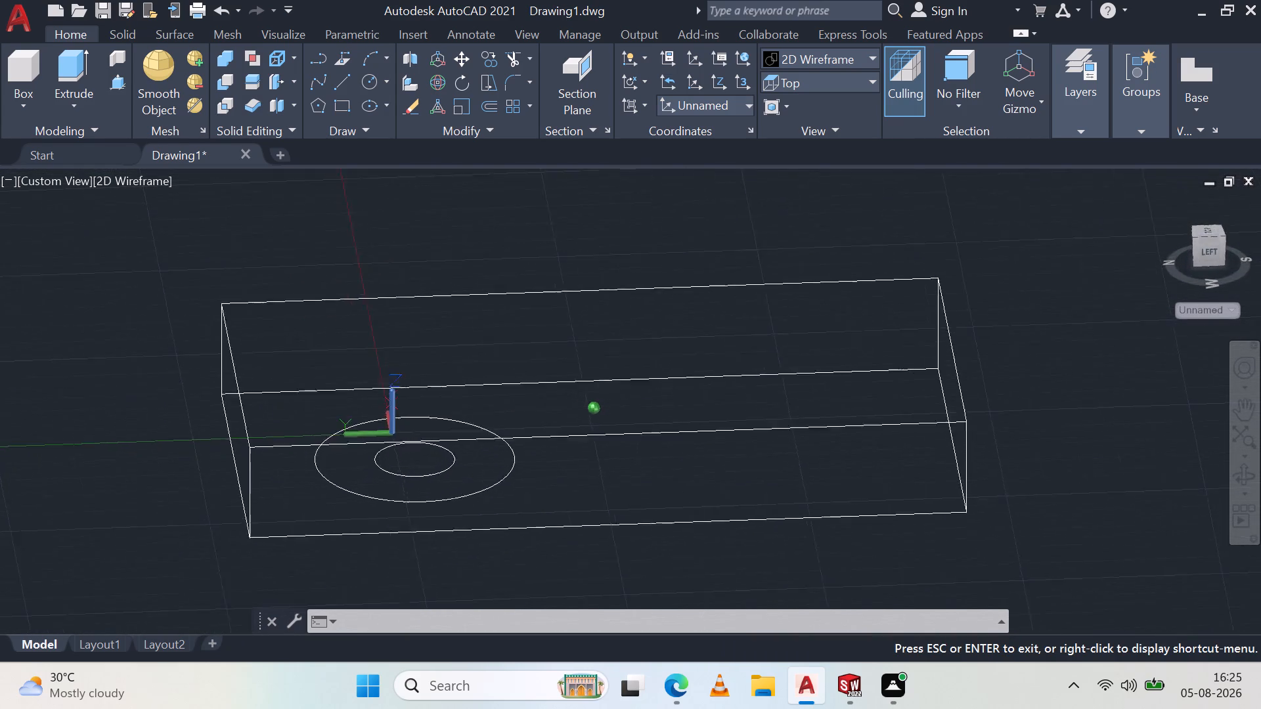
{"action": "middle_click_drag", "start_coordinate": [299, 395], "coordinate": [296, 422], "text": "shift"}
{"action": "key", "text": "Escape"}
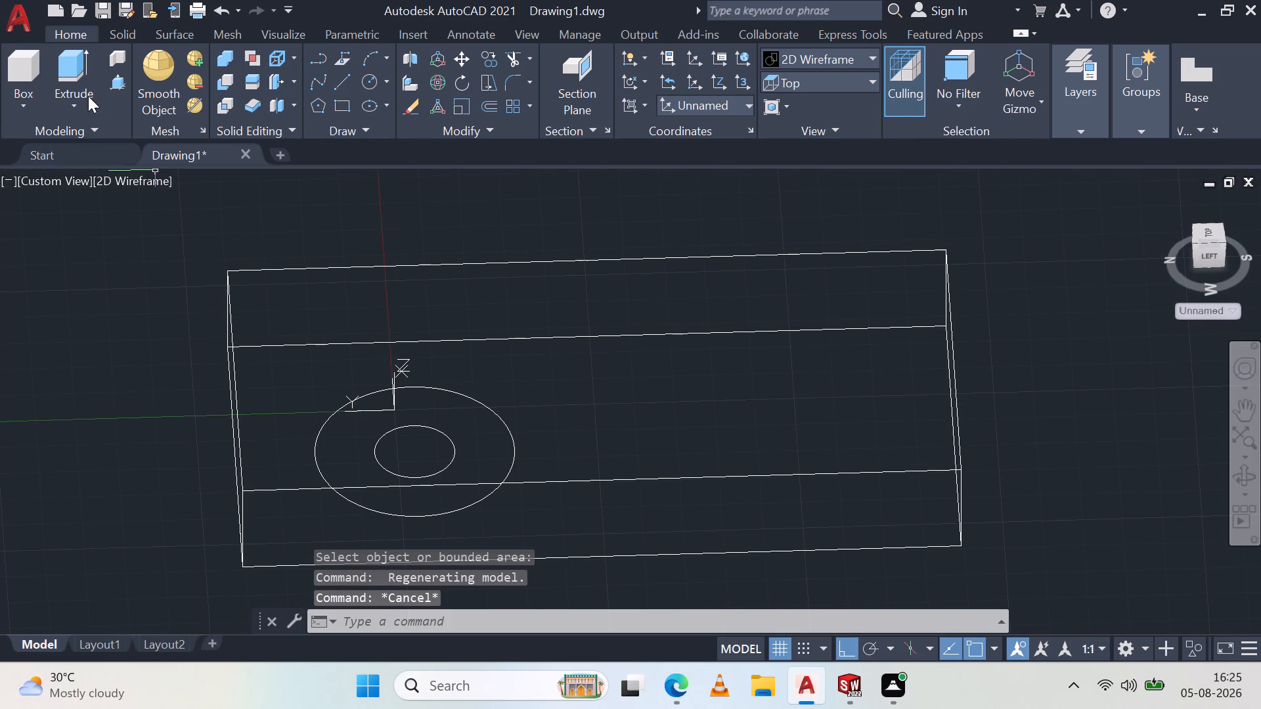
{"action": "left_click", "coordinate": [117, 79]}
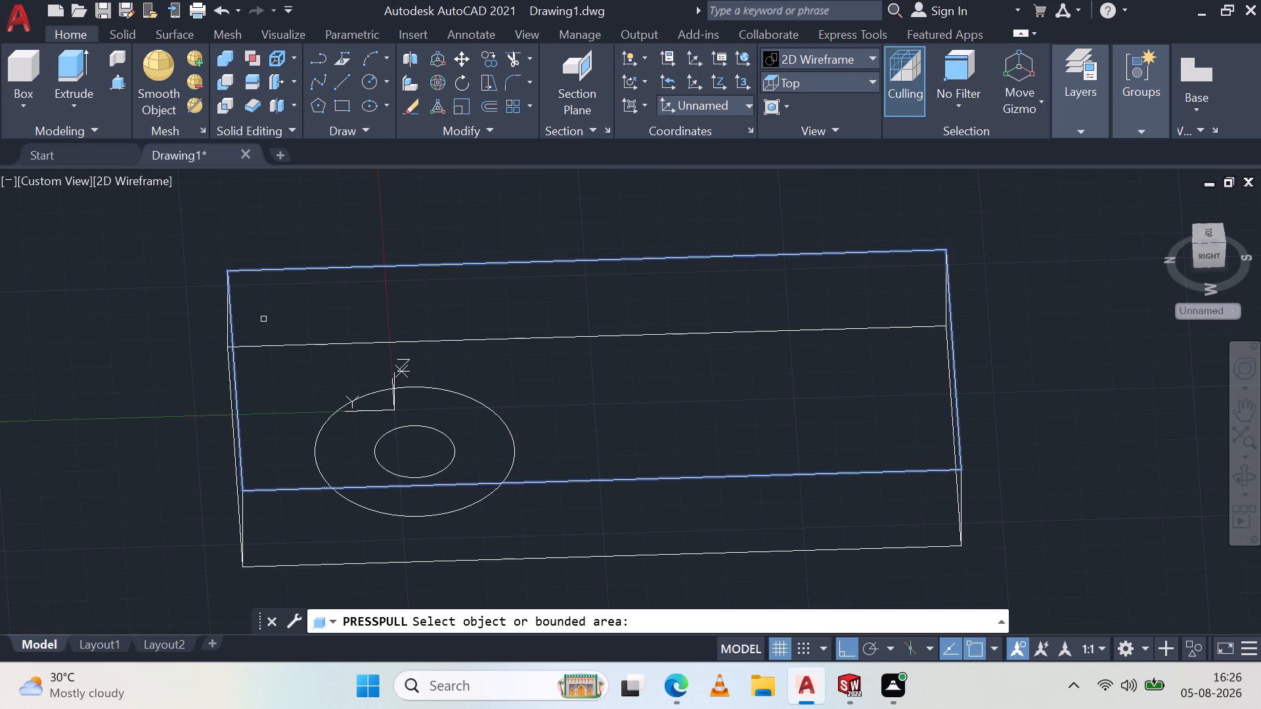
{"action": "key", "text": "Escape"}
Check the block in the Shaded with edges visual style and return to 2D Wireframe.
{"action": "left_click", "coordinate": [804, 78]}
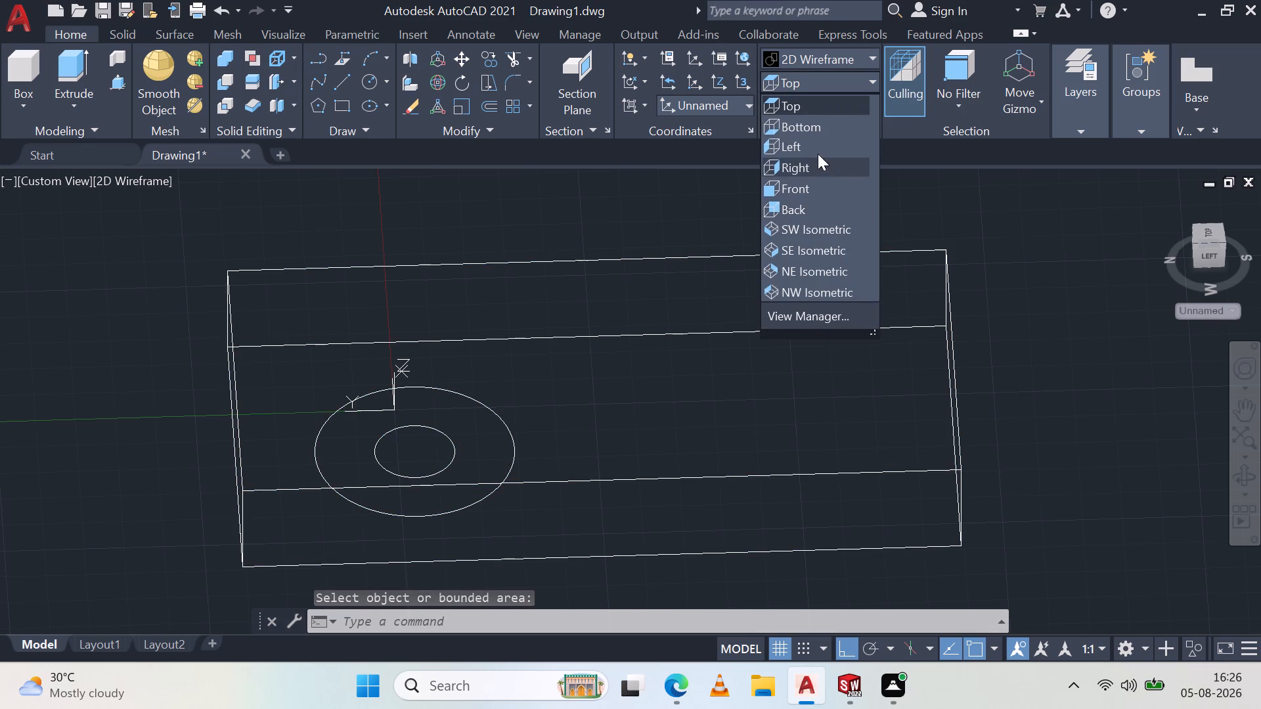
{"action": "left_click", "coordinate": [824, 54]}
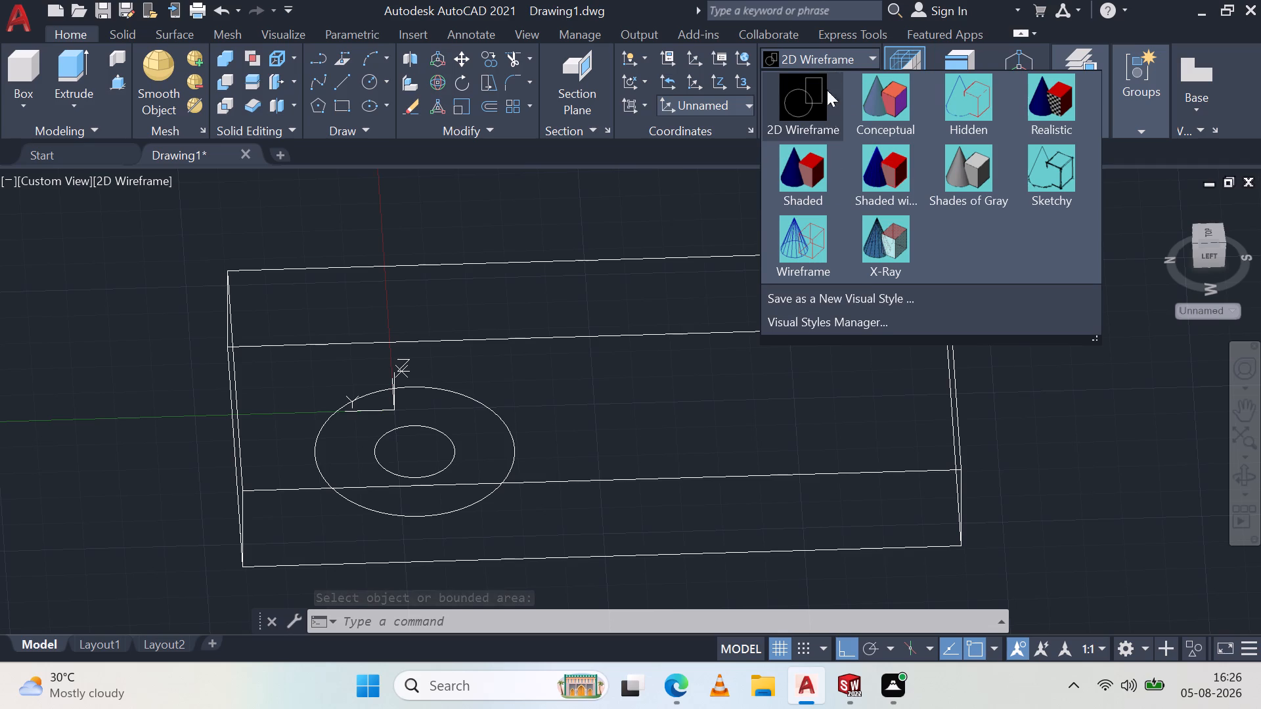
{"action": "left_click", "coordinate": [887, 184]}
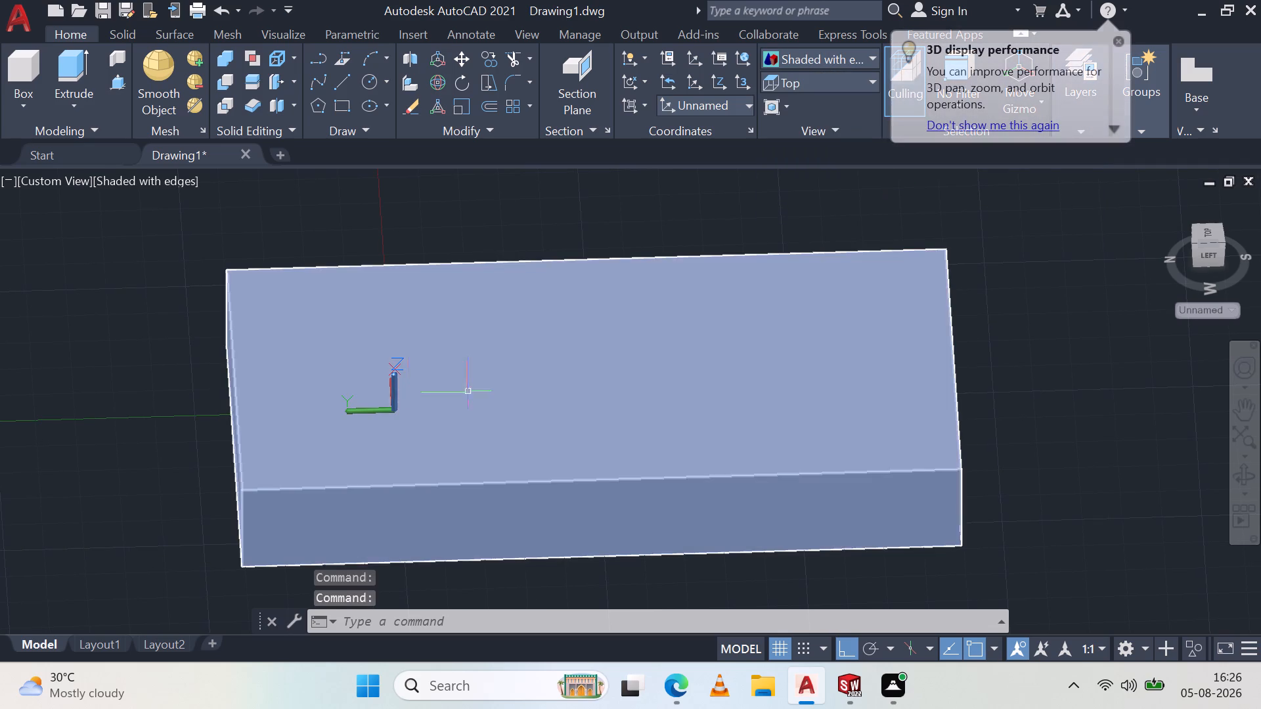
{"action": "left_click", "coordinate": [816, 61]}
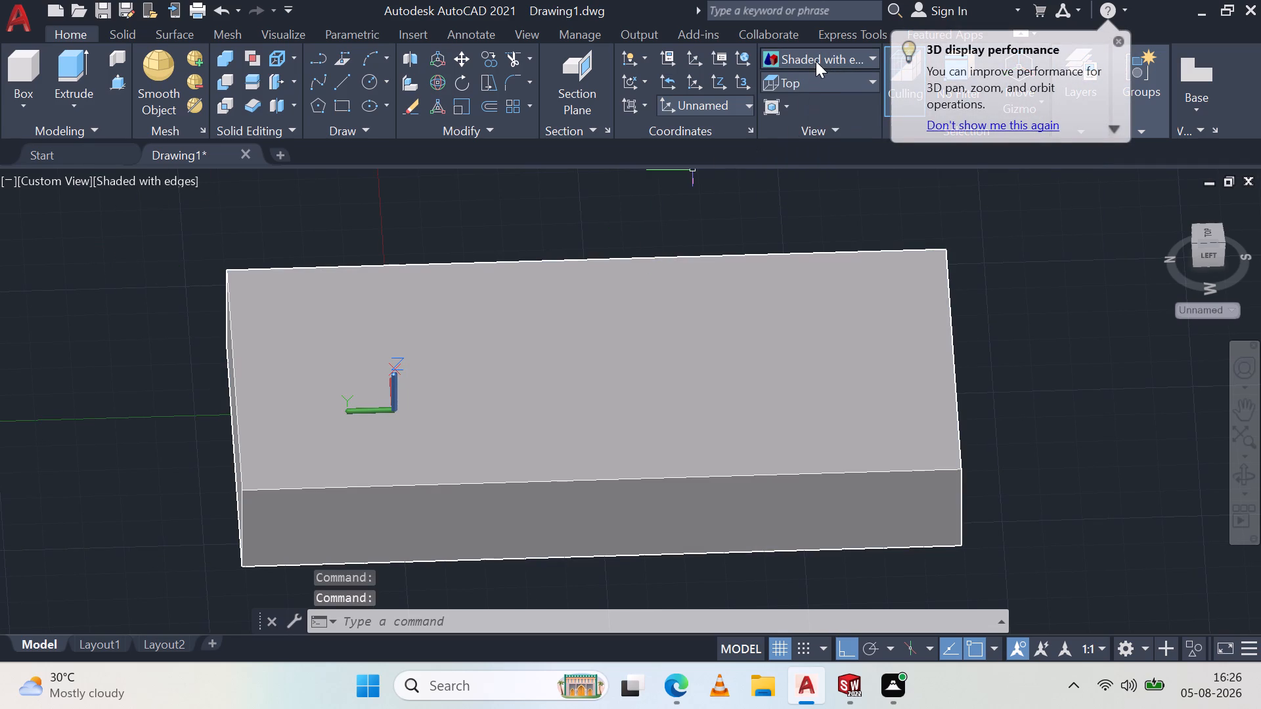
{"action": "left_click", "coordinate": [818, 118]}
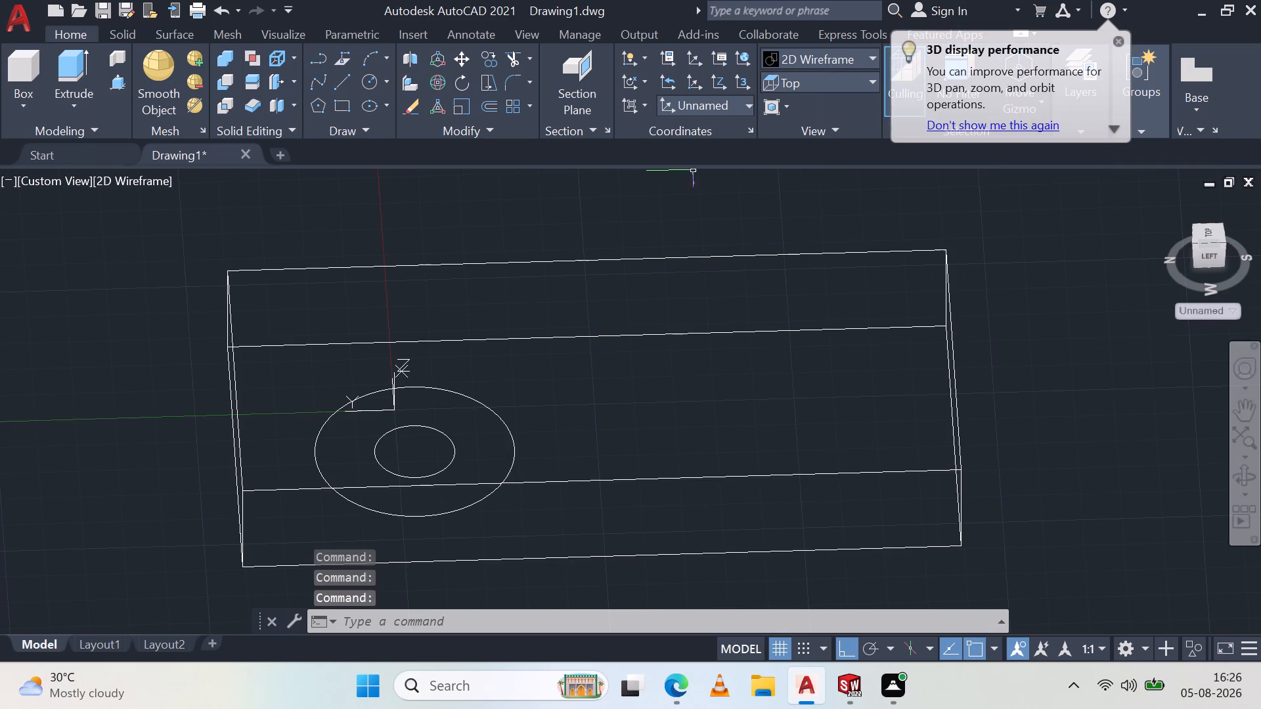
Presspull the outer circle, picked by its outline, to a height of 10 inside the block.
{"action": "left_click", "coordinate": [115, 89]}
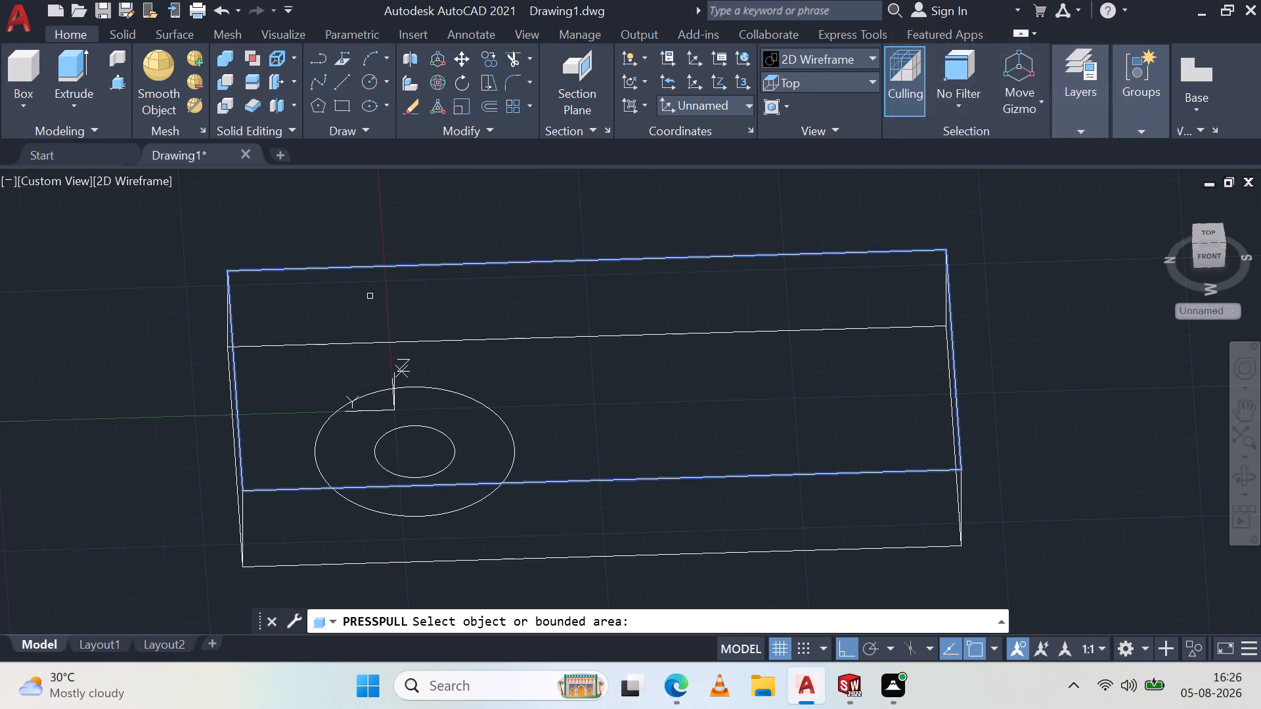
{"action": "left_click", "coordinate": [483, 404]}
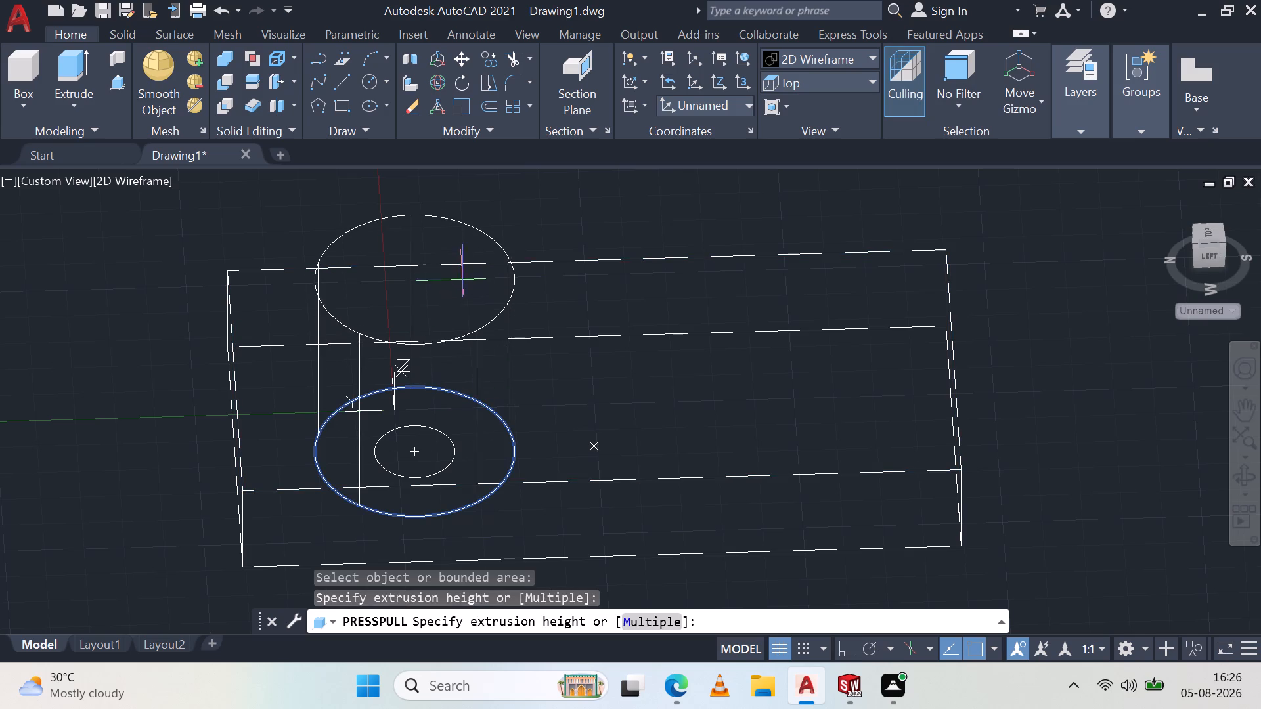
{"action": "type", "text": "10"}
{"action": "key", "text": "Return"}
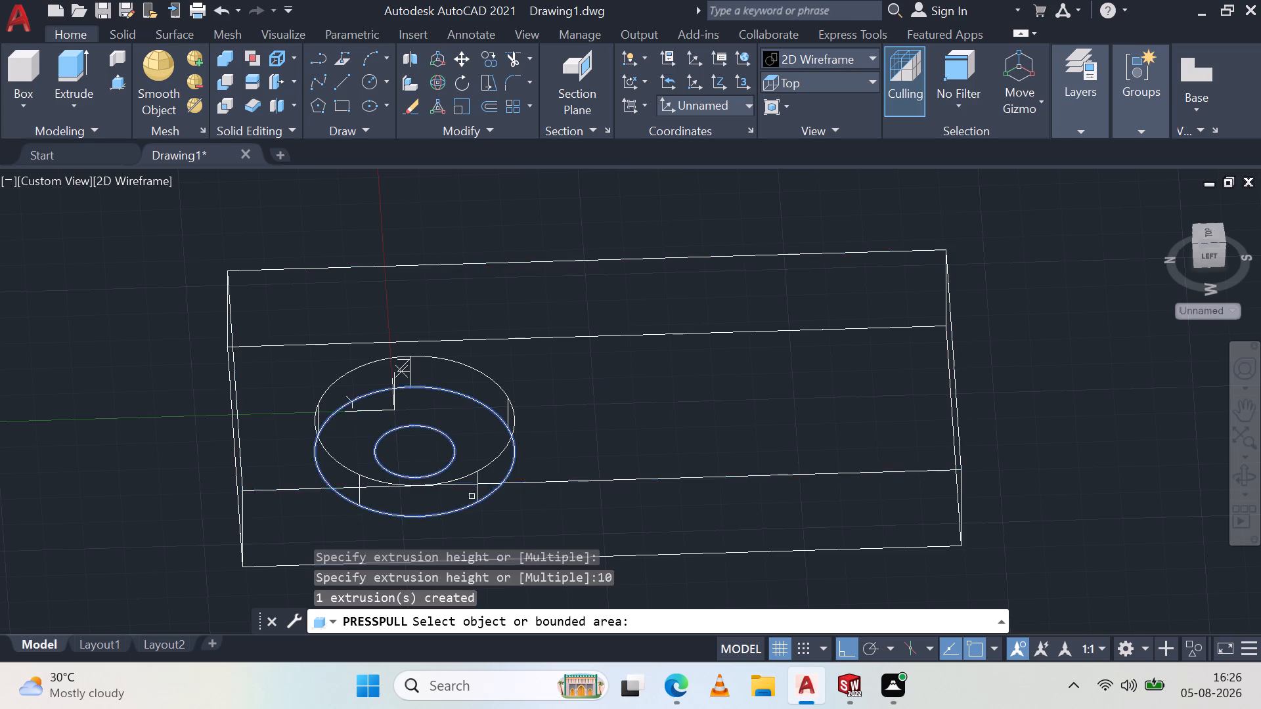
{"action": "key", "text": "Escape"}
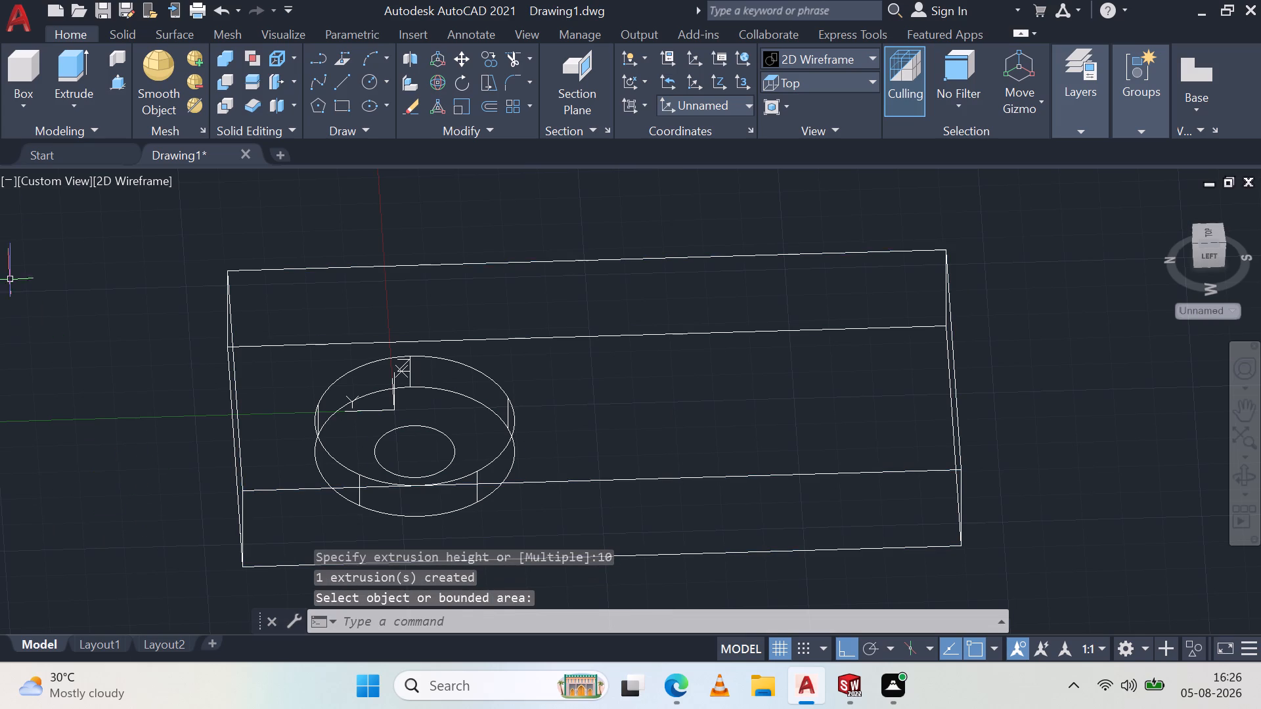
Set the view to Top and examine the block and the extruded outer circle from an angle.
{"action": "left_click", "coordinate": [835, 54]}
{"action": "left_click", "coordinate": [835, 54]}
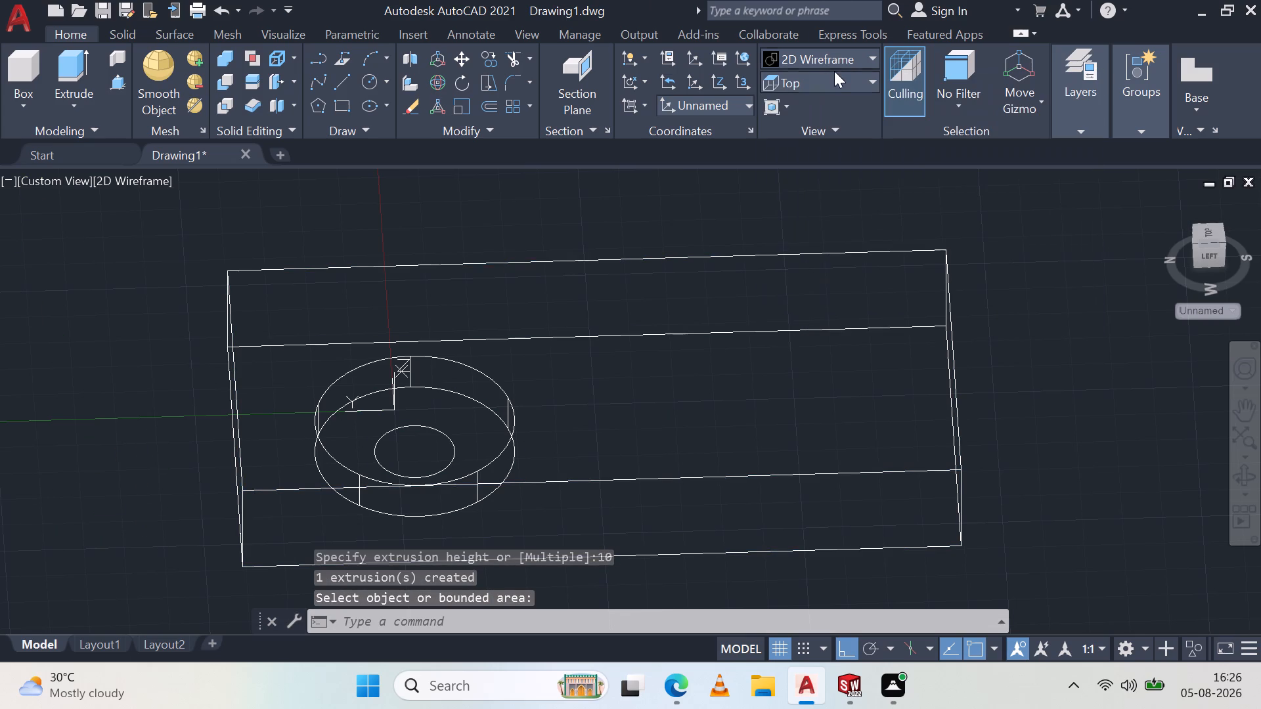
{"action": "left_click", "coordinate": [837, 80]}
{"action": "left_click", "coordinate": [841, 102]}
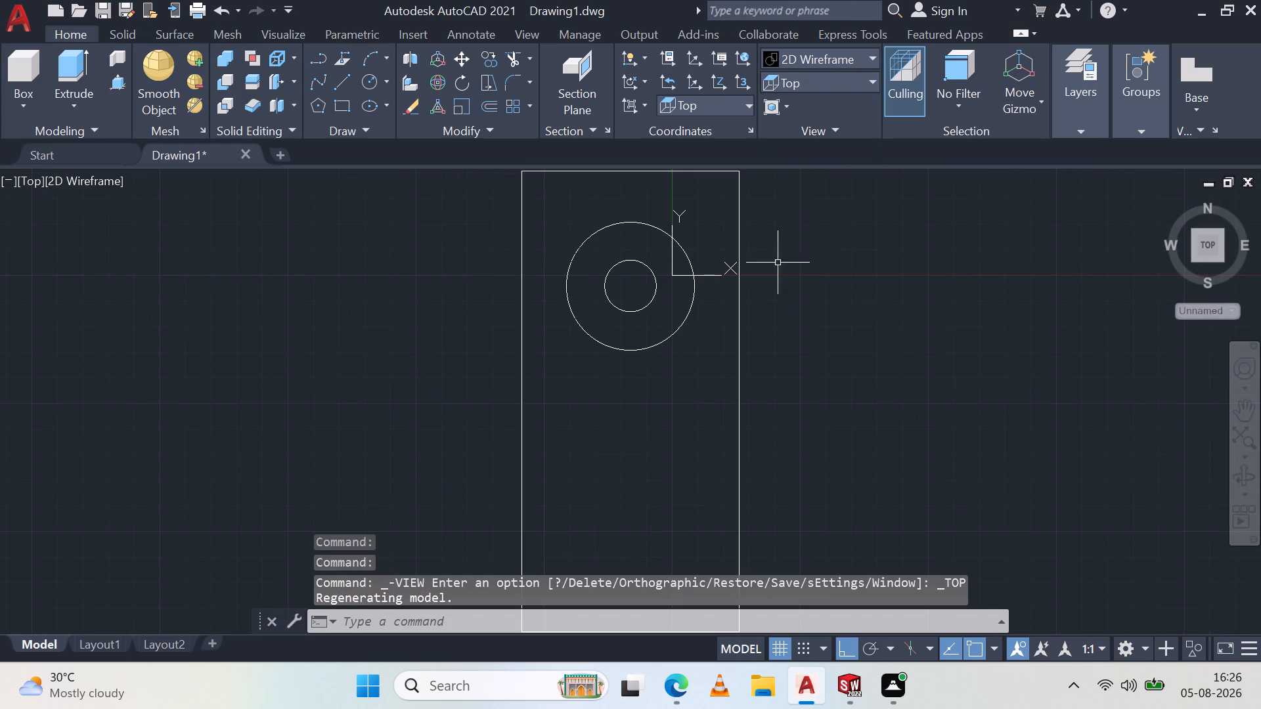
{"action": "middle_click_drag", "start_coordinate": [340, 465], "coordinate": [375, 466], "text": "shift"}
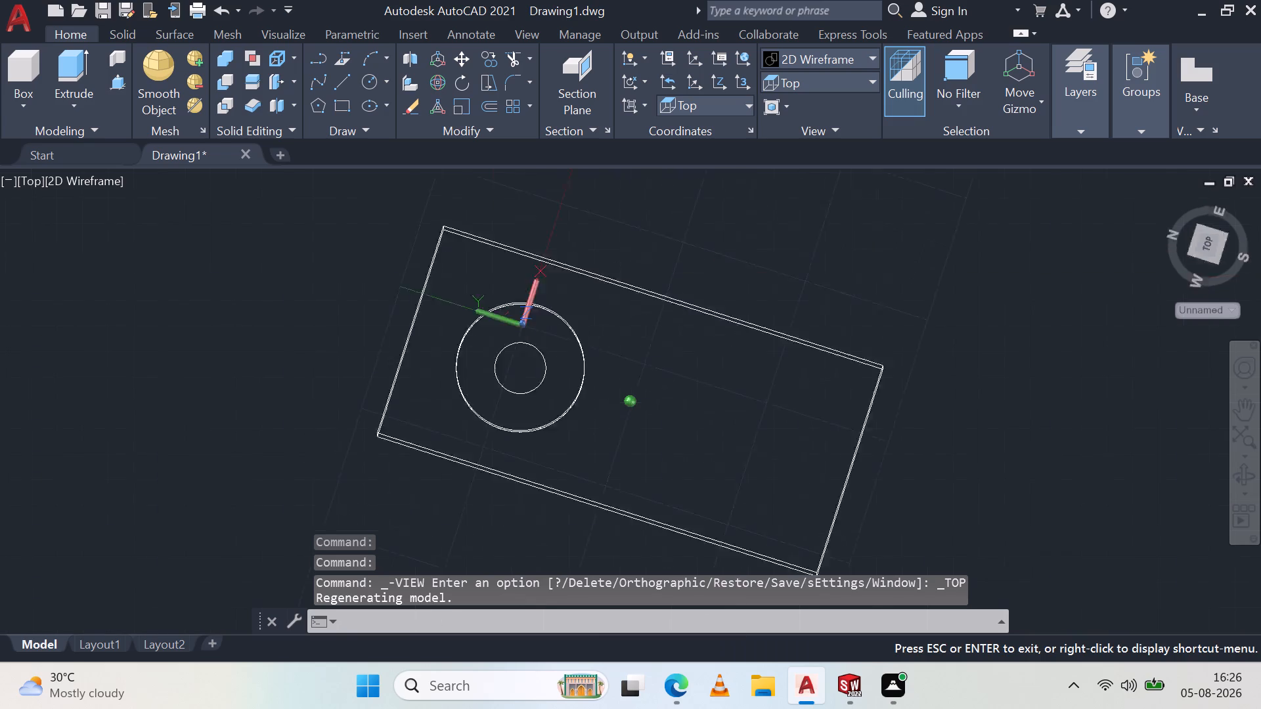
{"action": "middle_click_drag", "start_coordinate": [375, 466], "coordinate": [391, 386], "text": "shift"}
{"action": "scroll", "coordinate": [588, 394], "scroll_direction": "down", "scroll_amount": 1}
{"action": "scroll", "coordinate": [588, 394], "scroll_direction": "up", "scroll_amount": 2}
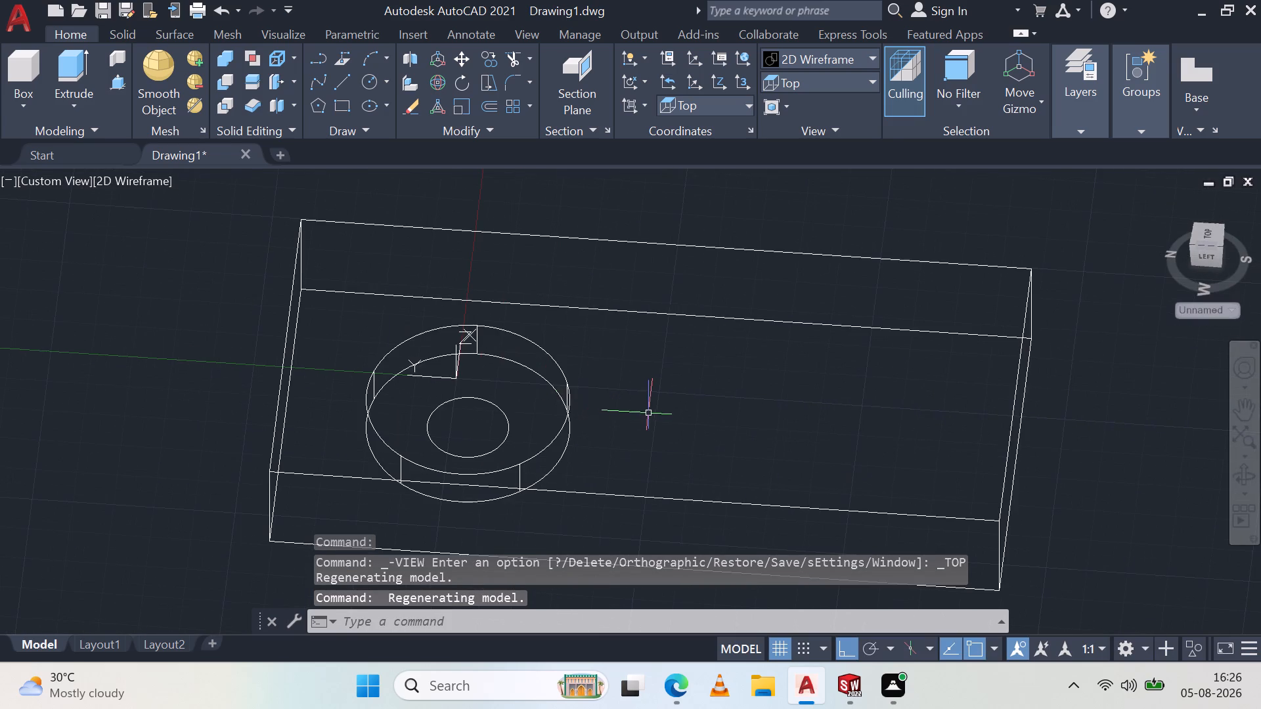
{"action": "scroll", "coordinate": [652, 410], "scroll_direction": "up", "scroll_amount": 1}
{"action": "middle_click_drag", "start_coordinate": [673, 421], "coordinate": [675, 366]}
{"action": "scroll", "coordinate": [592, 374], "scroll_direction": "down", "scroll_amount": 1}
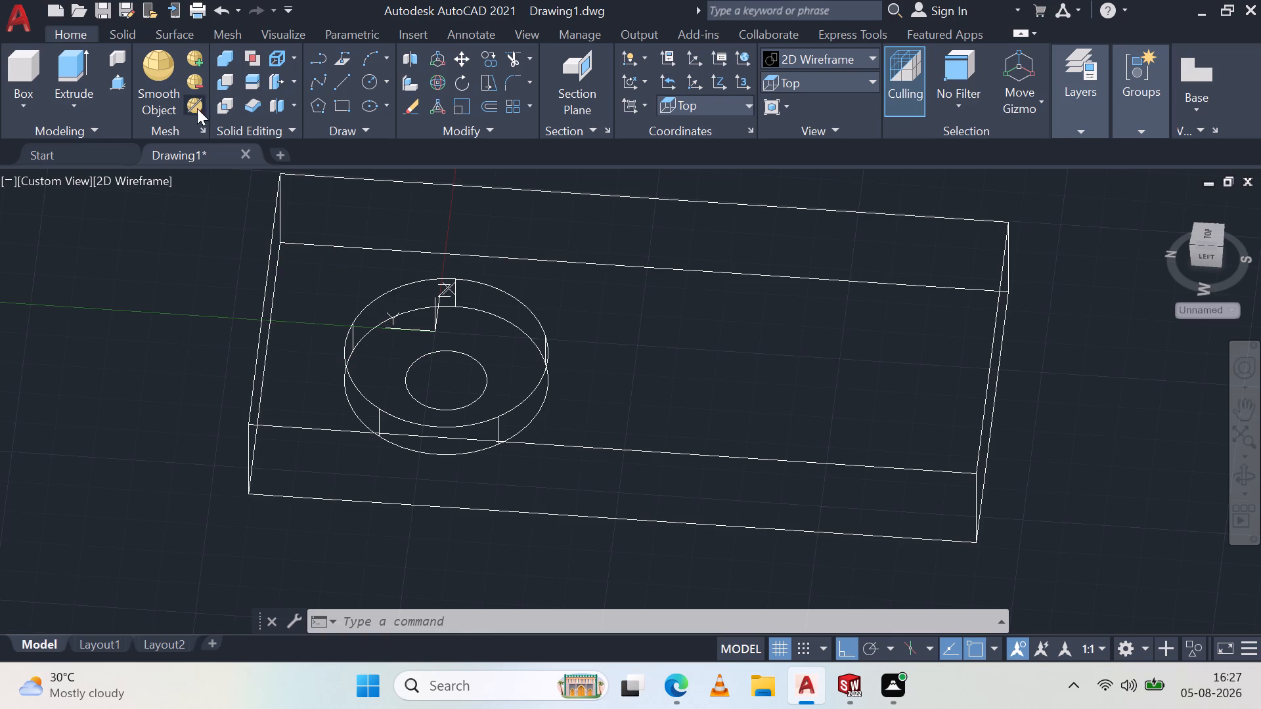
Set the visual style to Shaded with edges.
{"action": "left_click", "coordinate": [826, 73]}
{"action": "left_click", "coordinate": [830, 76]}
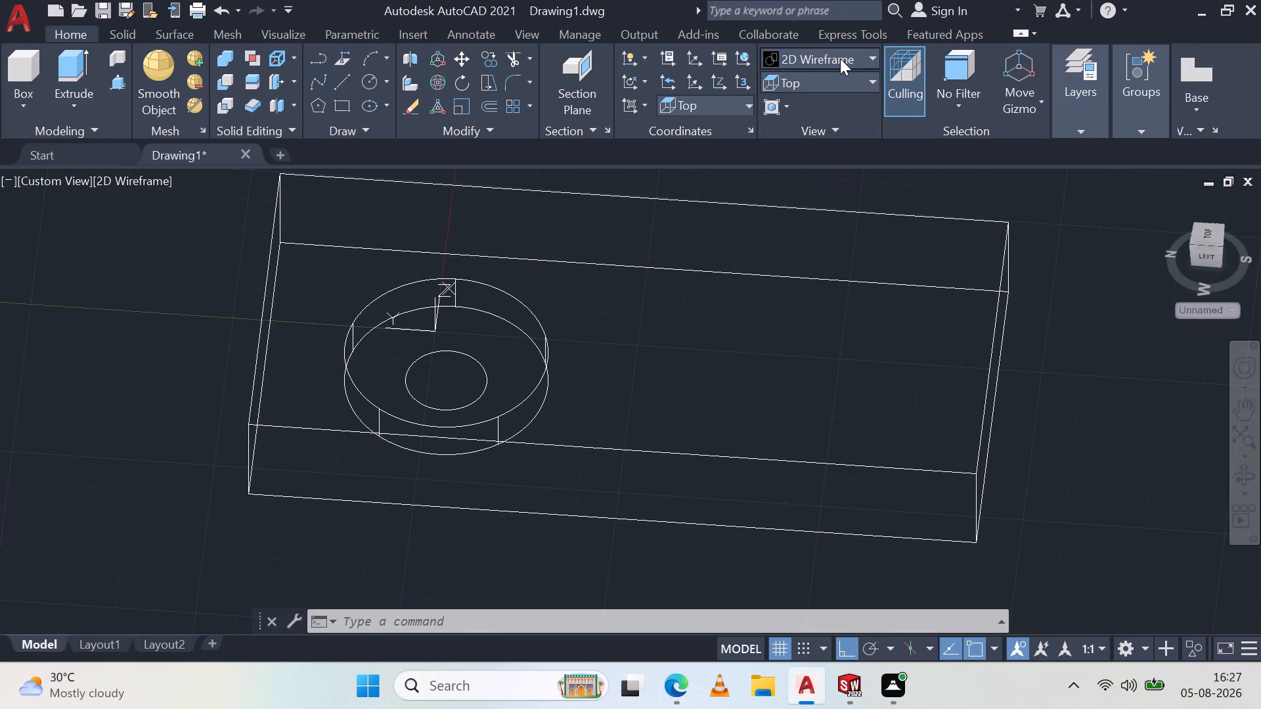
{"action": "left_click", "coordinate": [844, 54]}
{"action": "left_click", "coordinate": [874, 176]}
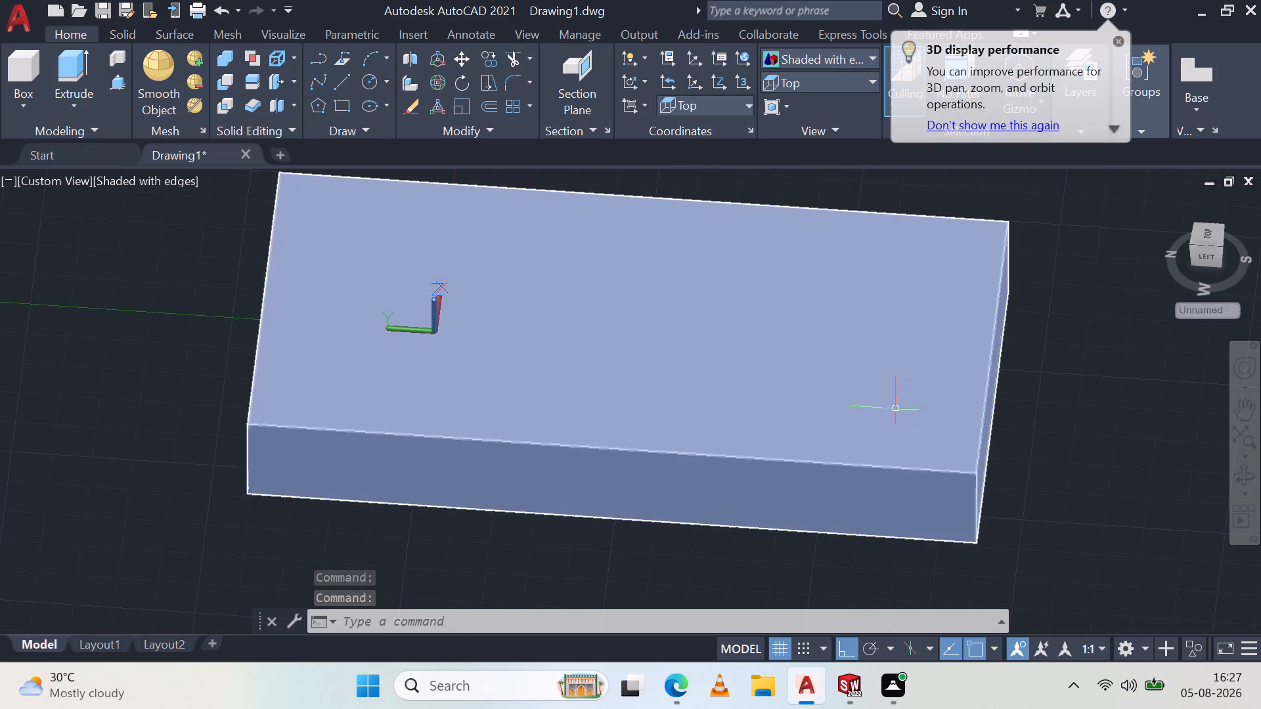
From the block's underside, presspull the area inside the inner circle up past the top face to cut a through hole.
{"action": "middle_click_drag", "start_coordinate": [680, 419], "coordinate": [651, 304], "text": "shift"}
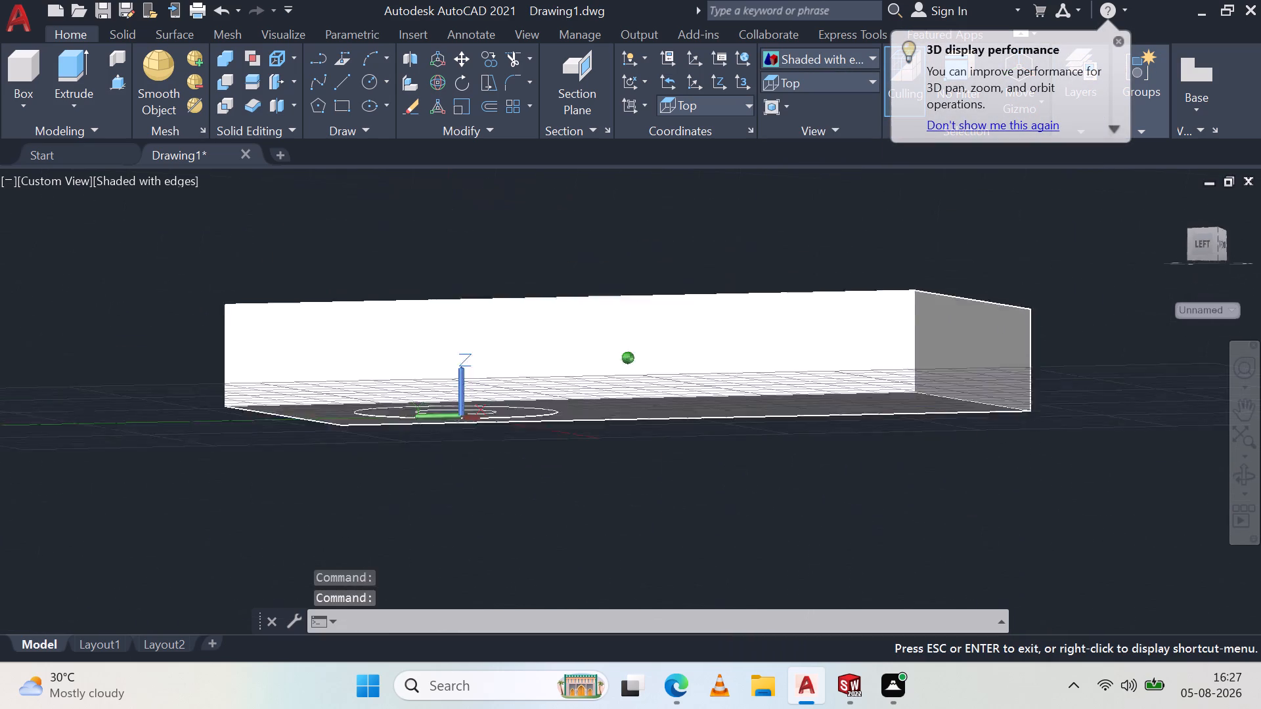
{"action": "middle_click_drag", "start_coordinate": [651, 304], "coordinate": [609, 196], "text": "shift"}
{"action": "middle_click_drag", "start_coordinate": [681, 397], "coordinate": [716, 423], "text": "shift"}
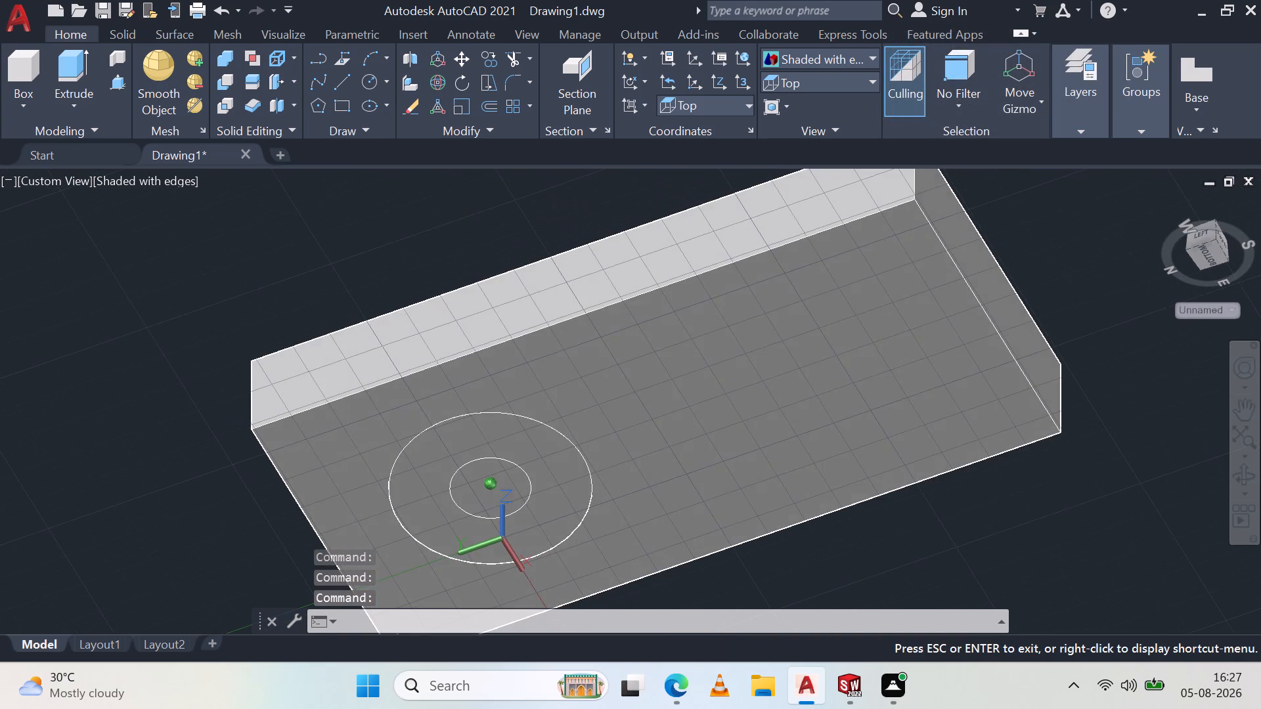
{"action": "middle_click_drag", "start_coordinate": [716, 423], "coordinate": [717, 423], "text": "shift"}
{"action": "middle_click_drag", "start_coordinate": [648, 507], "coordinate": [658, 431]}
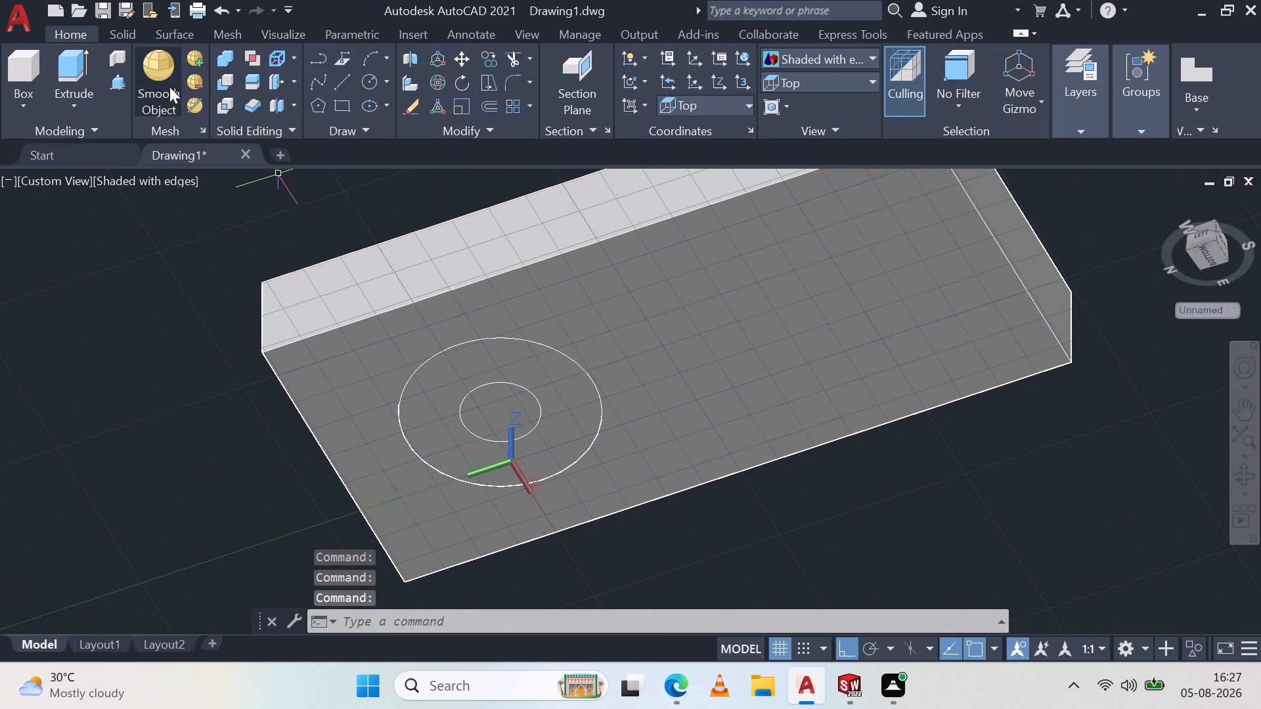
{"action": "left_click", "coordinate": [121, 87]}
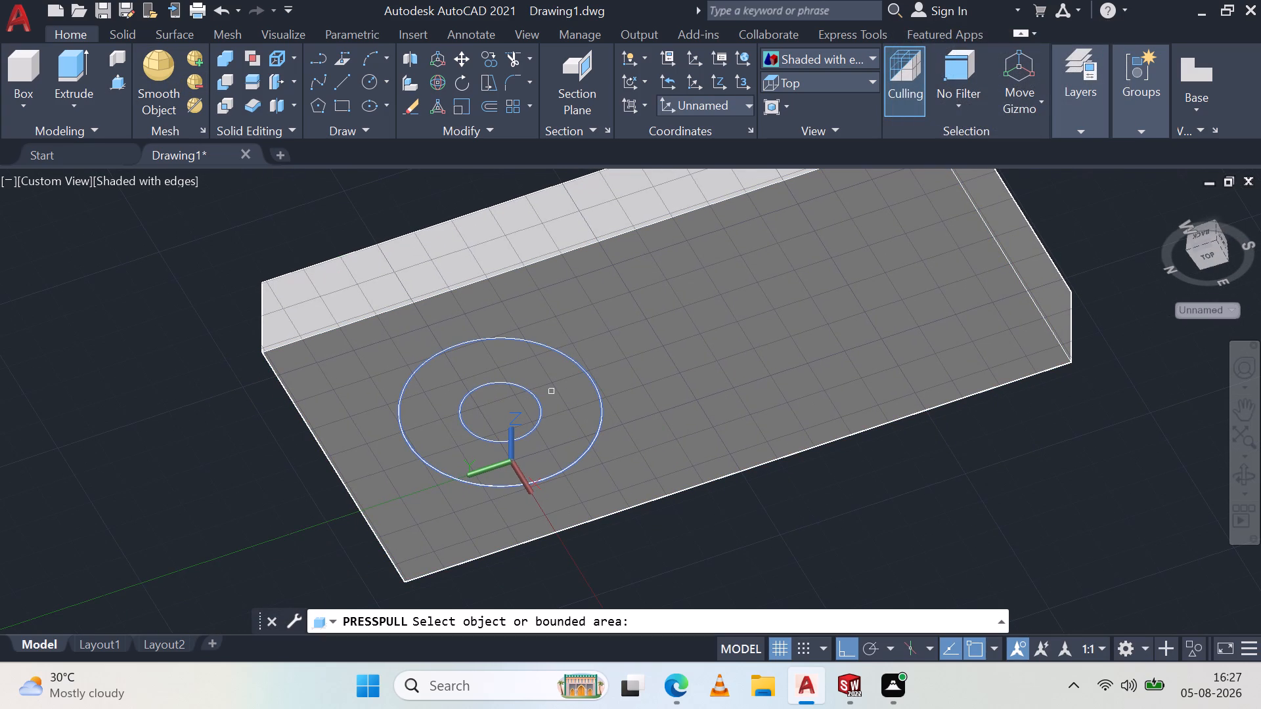
{"action": "left_click", "coordinate": [502, 404]}
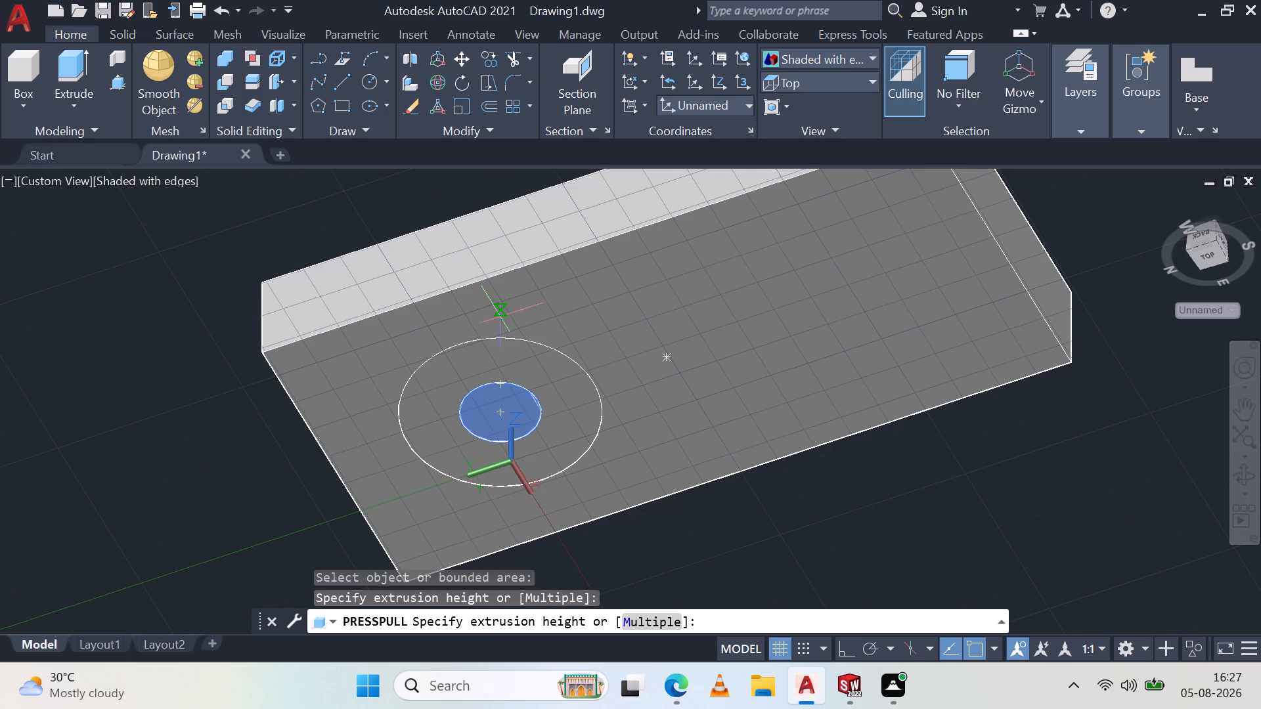
{"action": "scroll", "coordinate": [613, 475], "scroll_direction": "up", "scroll_amount": 3}
{"action": "scroll", "coordinate": [612, 469], "scroll_direction": "down", "scroll_amount": 5}
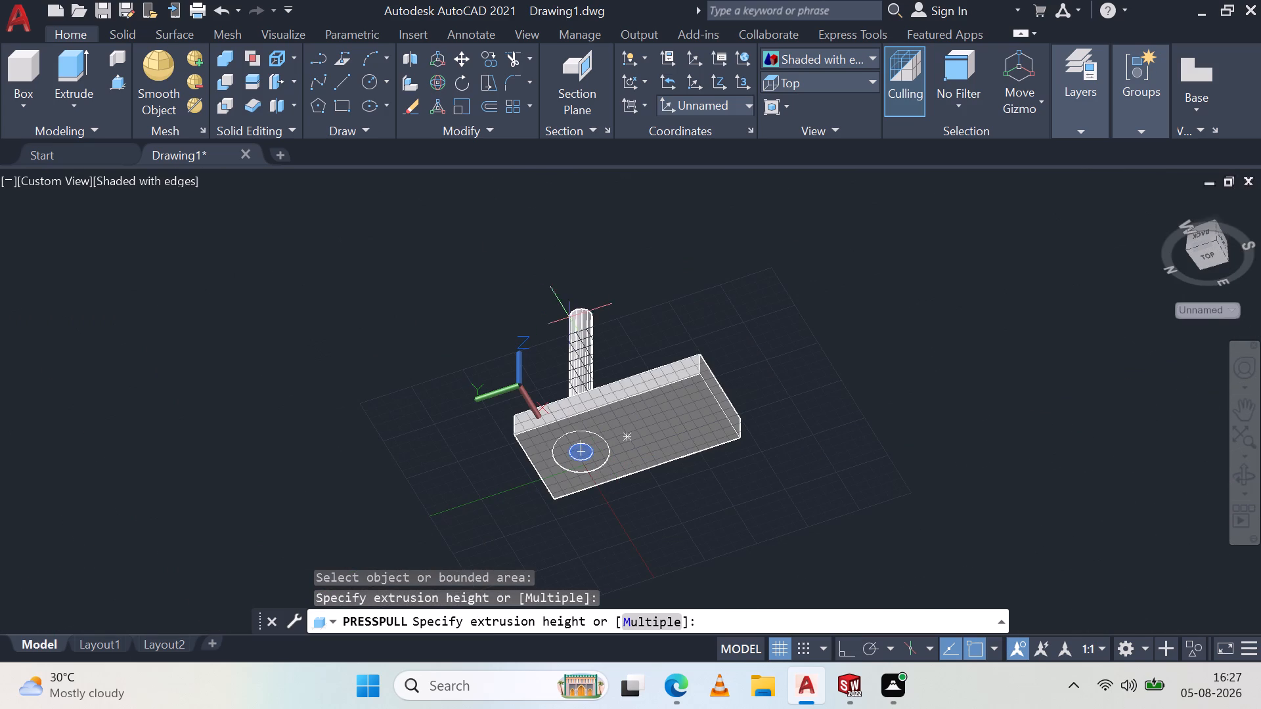
{"action": "left_click_drag", "start_coordinate": [544, 205], "coordinate": [544, 177]}
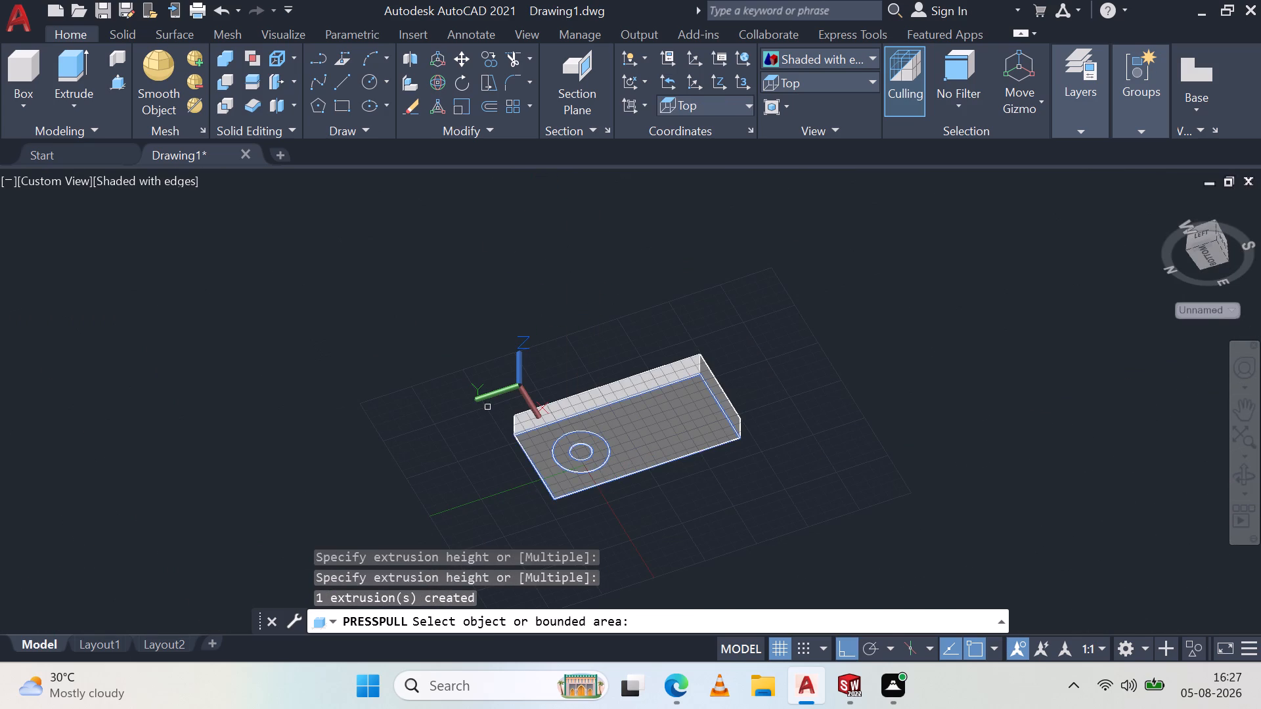
{"action": "middle_click_drag", "start_coordinate": [495, 407], "coordinate": [648, 465], "text": "shift"}
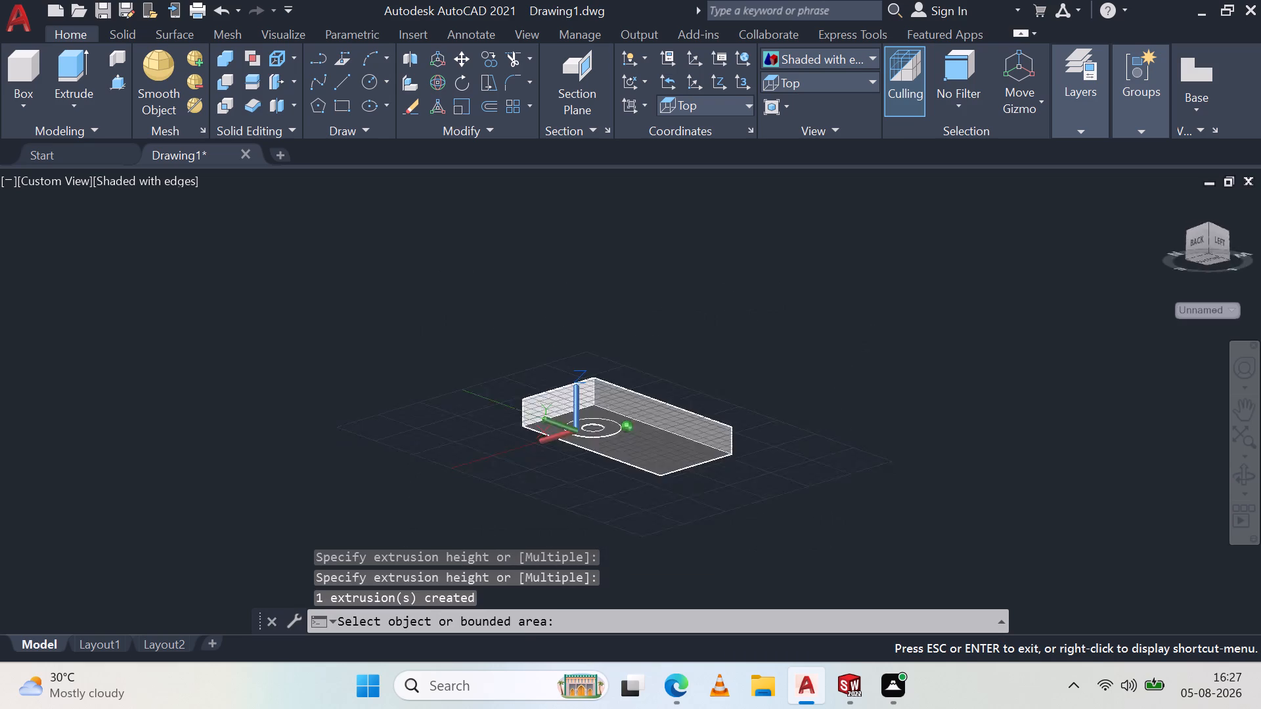
{"action": "middle_click_drag", "start_coordinate": [648, 465], "coordinate": [819, 423], "text": "shift"}
{"action": "middle_click", "coordinate": [819, 423]}
{"action": "key", "text": "Escape"}
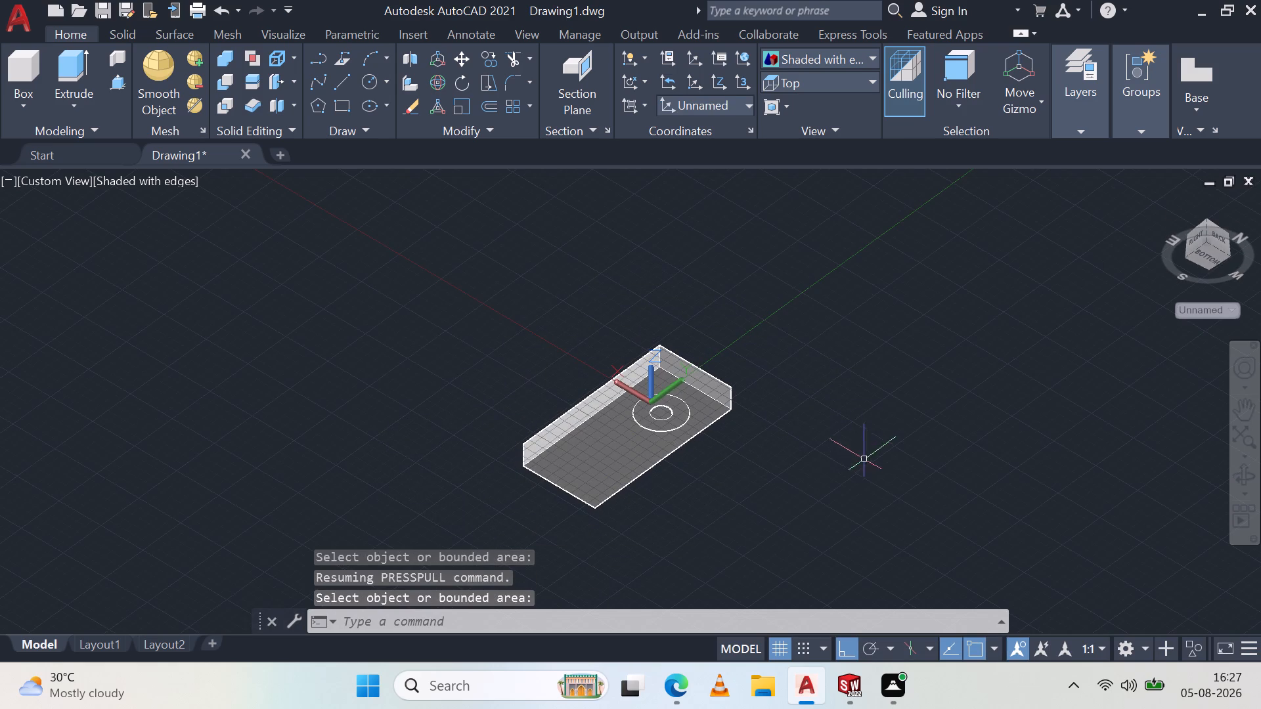
Presspull the area inside the inner circle on the underside downward, away from the block, as a long cylinder.
{"action": "middle_click_drag", "start_coordinate": [782, 249], "coordinate": [629, 526], "text": "shift"}
{"action": "middle_click", "coordinate": [629, 526], "text": "shift"}
{"action": "scroll", "coordinate": [635, 494], "scroll_direction": "up", "scroll_amount": 3}
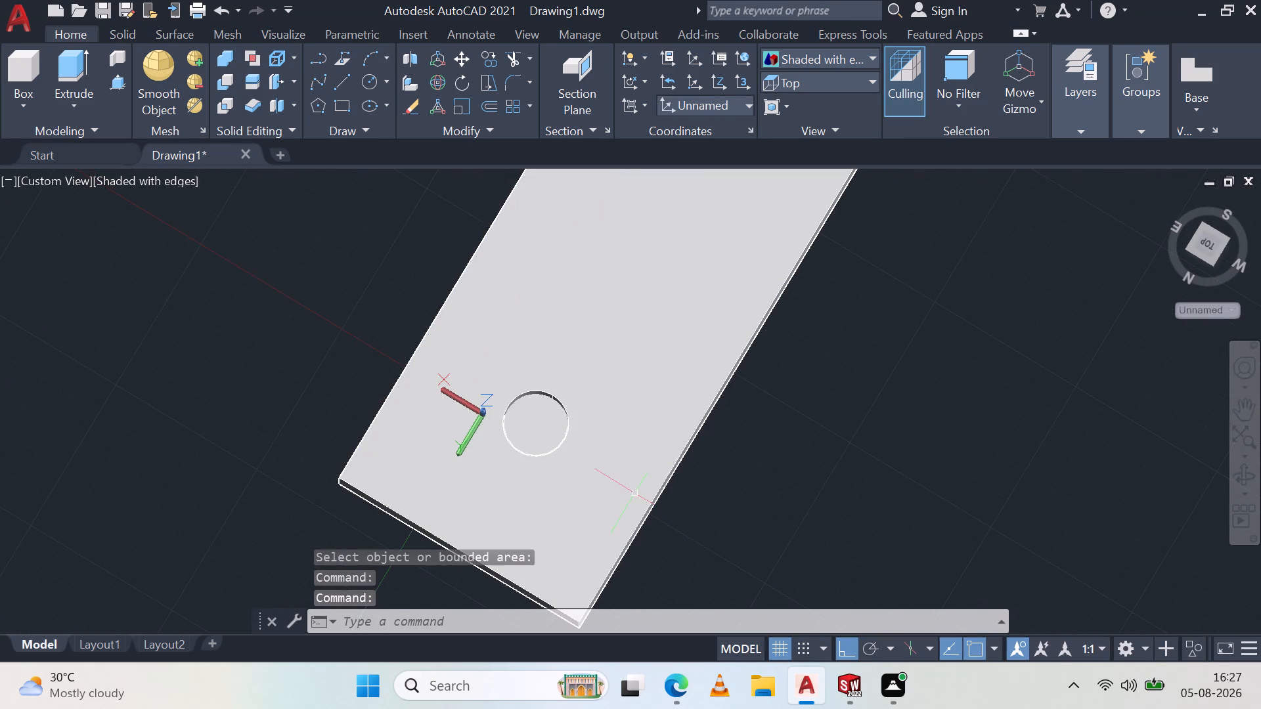
{"action": "middle_click_drag", "start_coordinate": [588, 428], "coordinate": [559, 420], "text": "shift"}
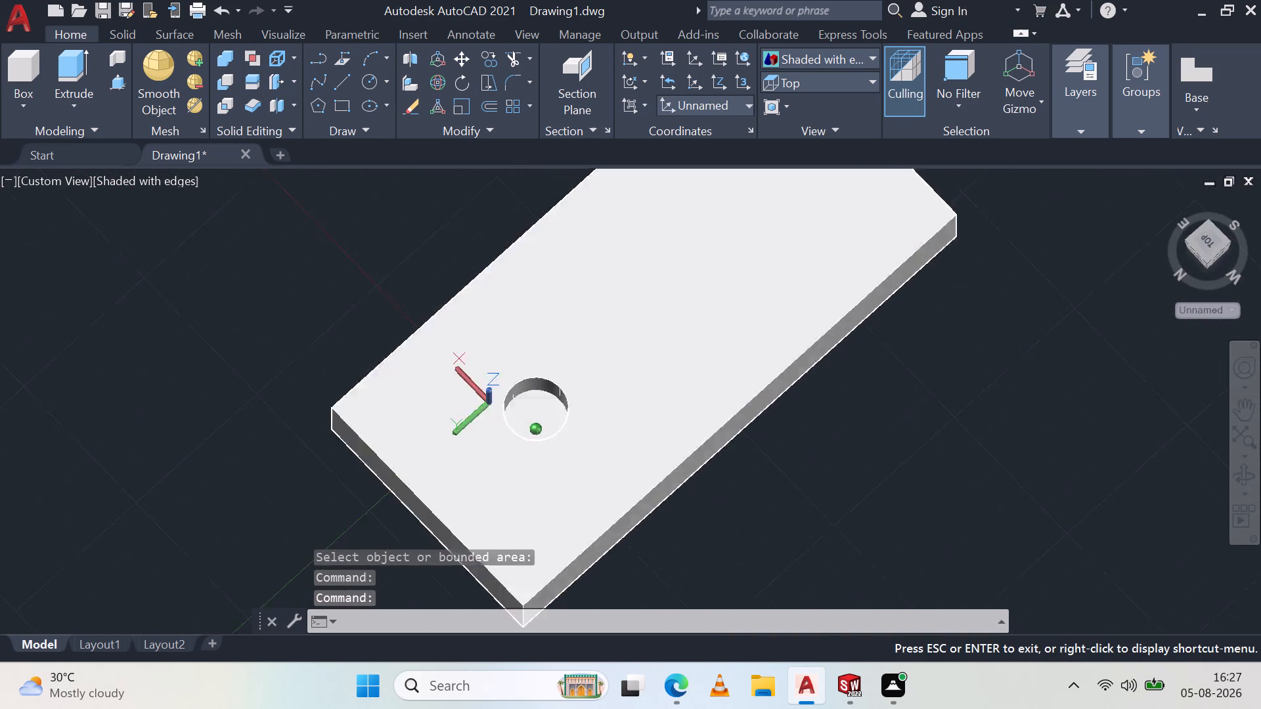
{"action": "middle_click_drag", "start_coordinate": [559, 420], "coordinate": [584, 249], "text": "shift"}
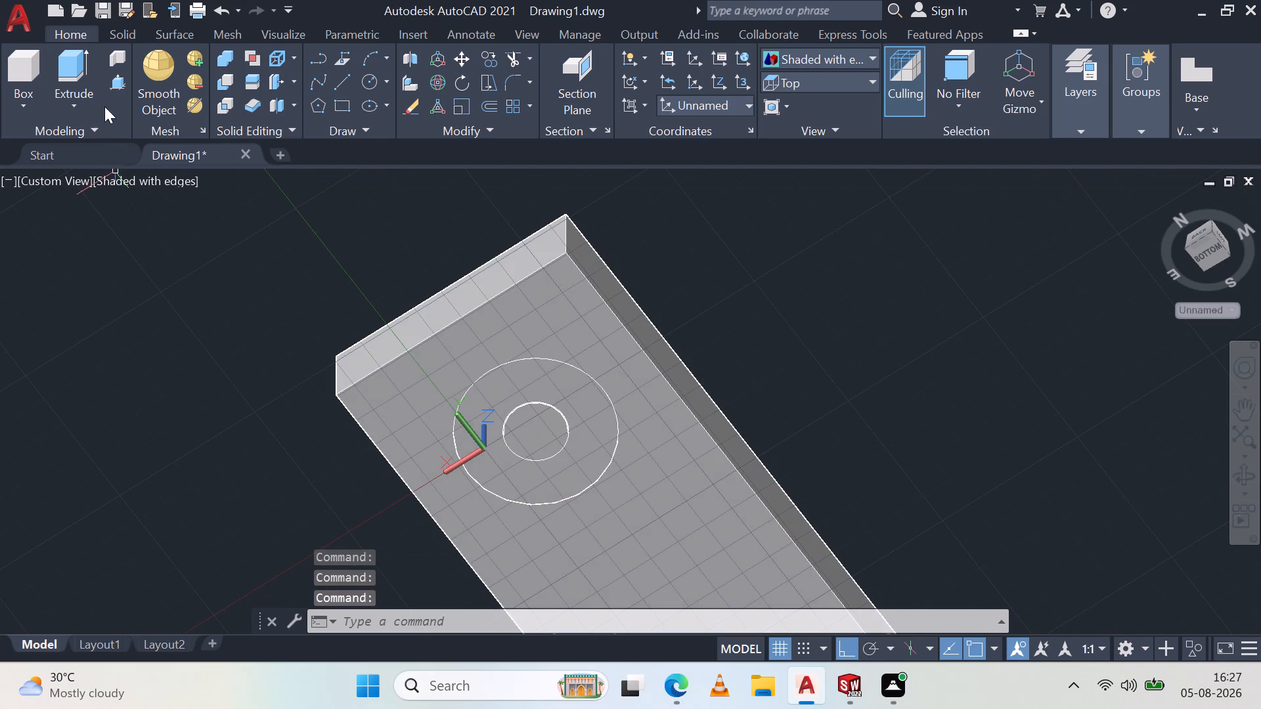
{"action": "left_click", "coordinate": [107, 83]}
{"action": "left_click", "coordinate": [548, 439]}
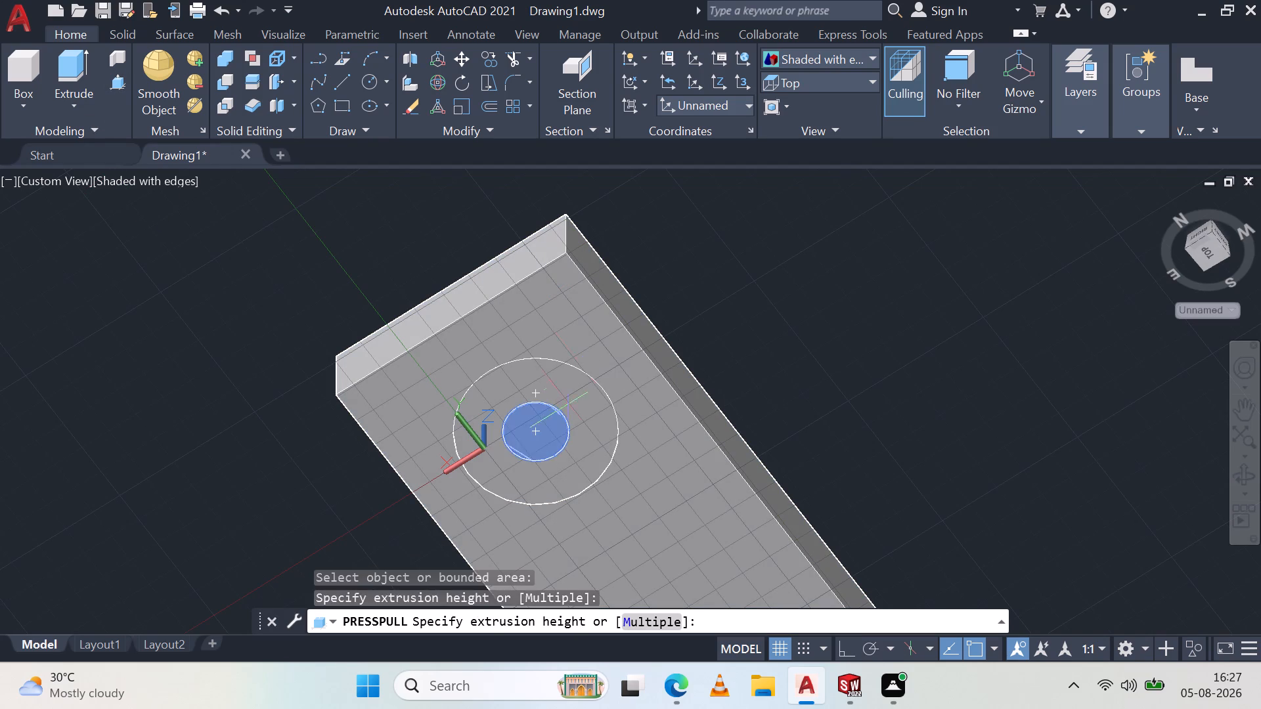
{"action": "scroll", "coordinate": [581, 473], "scroll_direction": "down", "scroll_amount": 3}
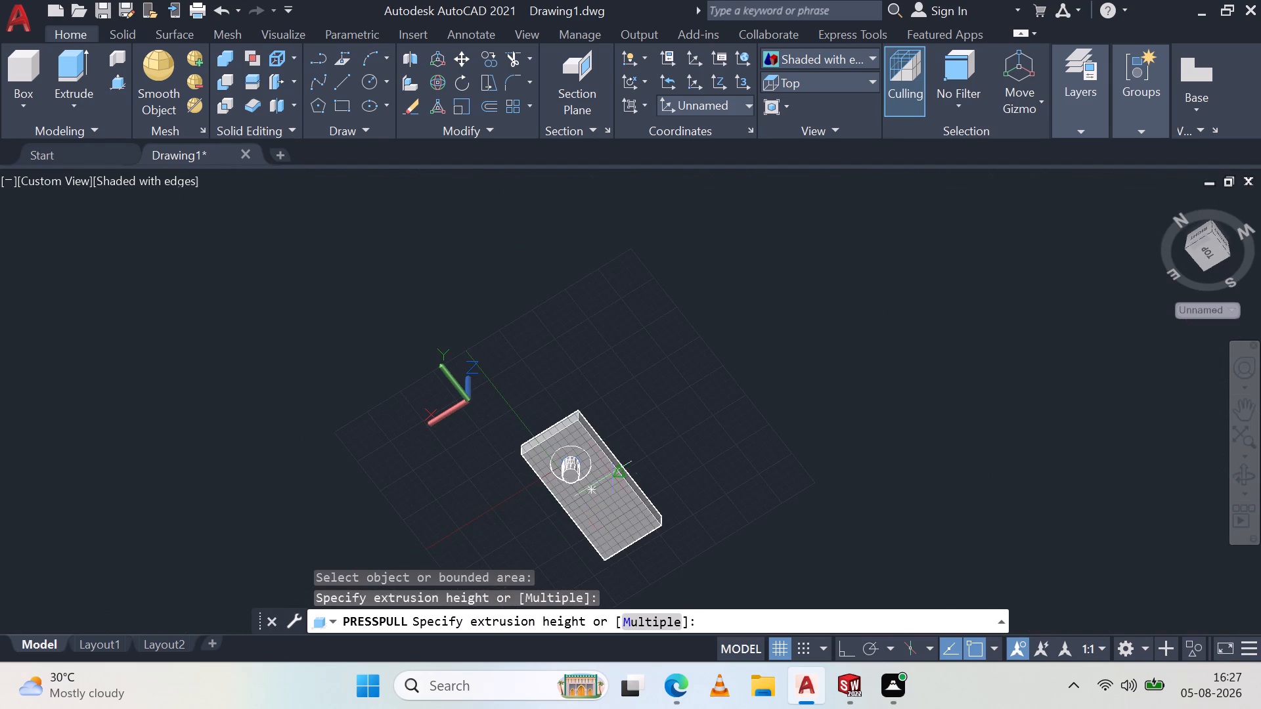
{"action": "middle_click_drag", "start_coordinate": [625, 455], "coordinate": [655, 257]}
{"action": "middle_click", "coordinate": [655, 257]}
{"action": "left_click_drag", "start_coordinate": [464, 516], "coordinate": [477, 645]}
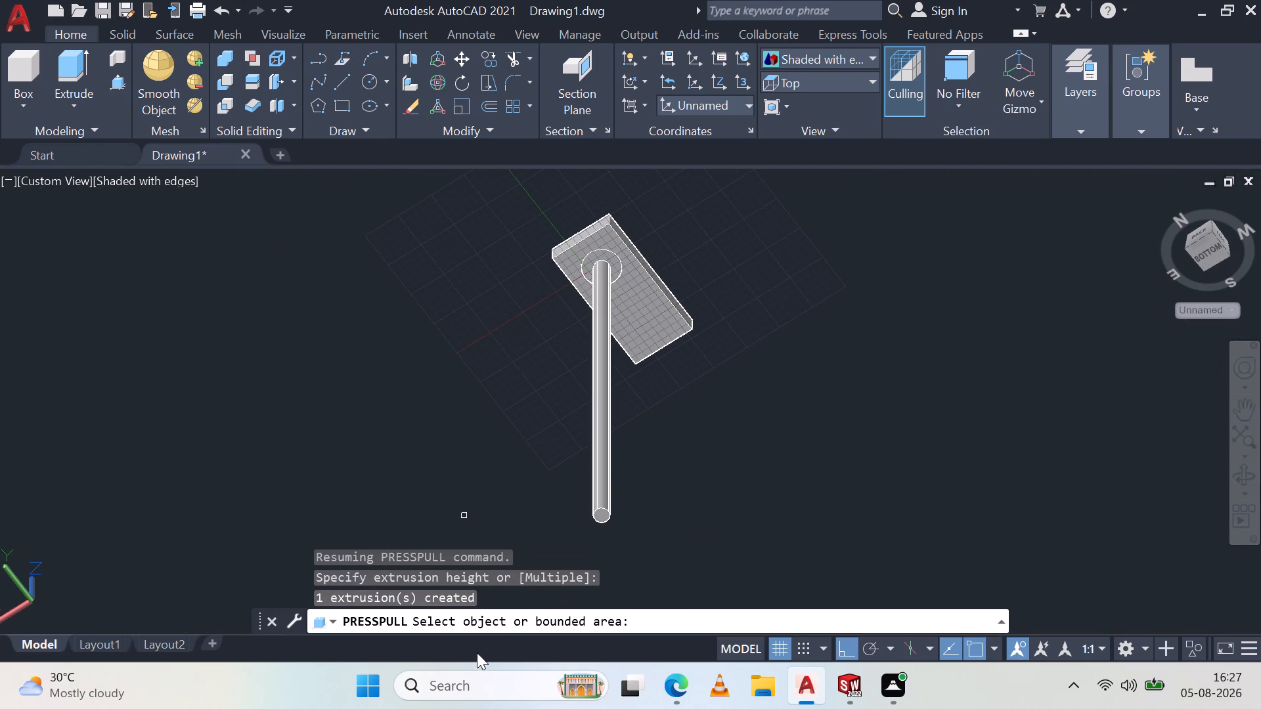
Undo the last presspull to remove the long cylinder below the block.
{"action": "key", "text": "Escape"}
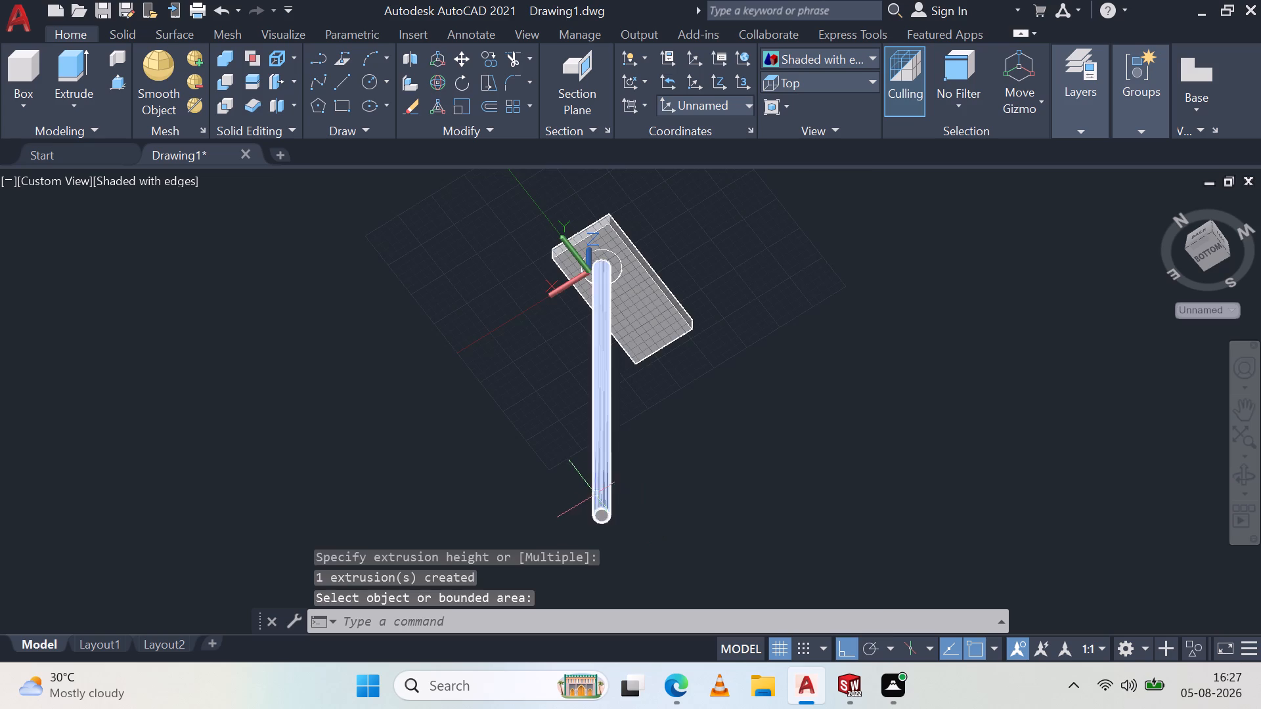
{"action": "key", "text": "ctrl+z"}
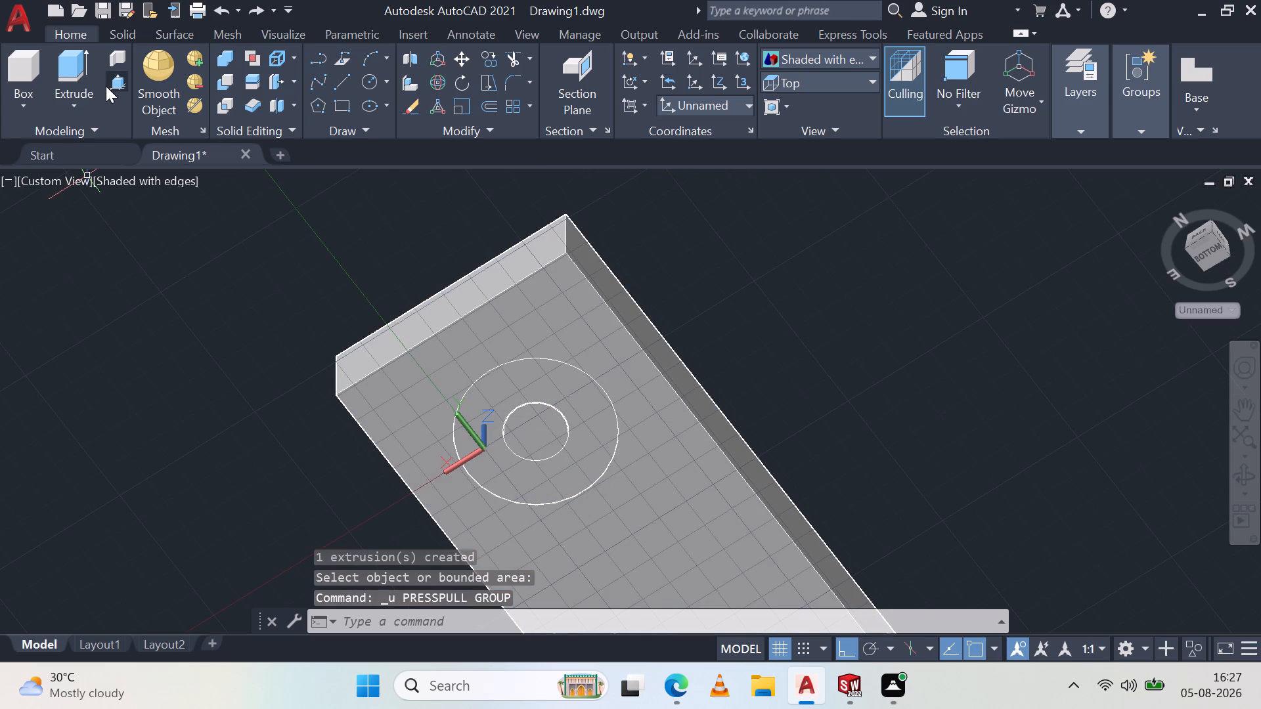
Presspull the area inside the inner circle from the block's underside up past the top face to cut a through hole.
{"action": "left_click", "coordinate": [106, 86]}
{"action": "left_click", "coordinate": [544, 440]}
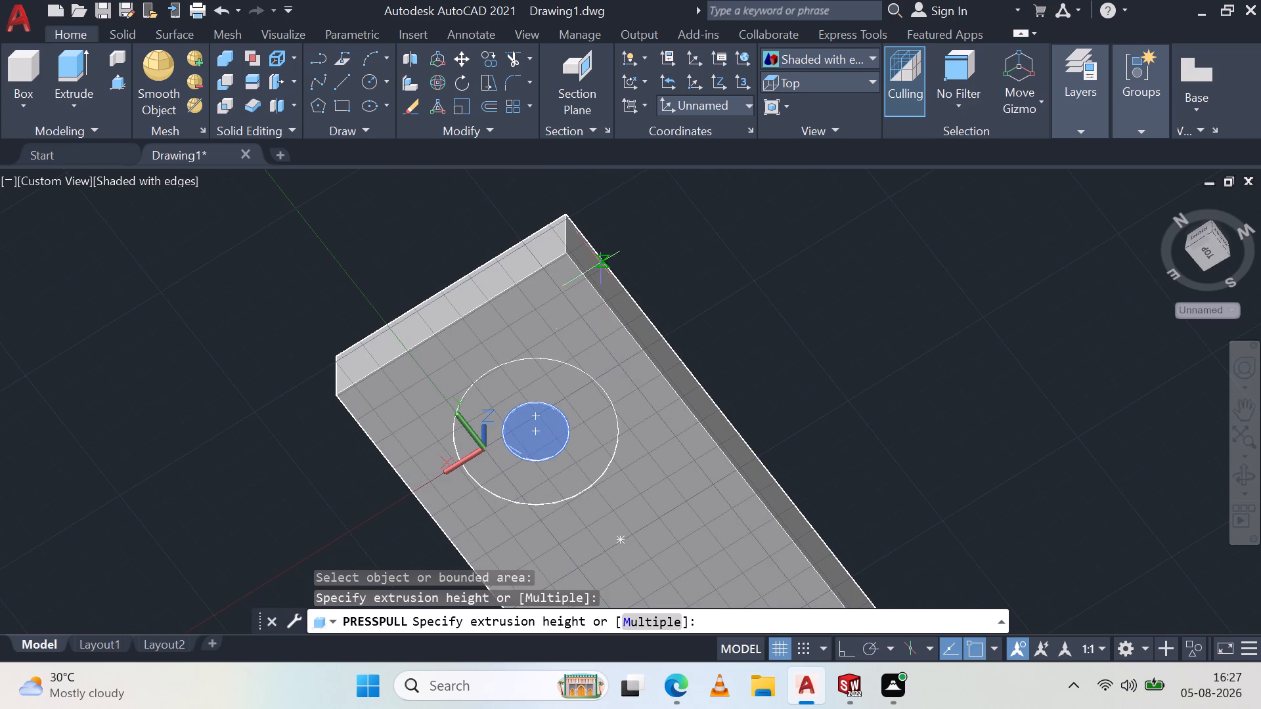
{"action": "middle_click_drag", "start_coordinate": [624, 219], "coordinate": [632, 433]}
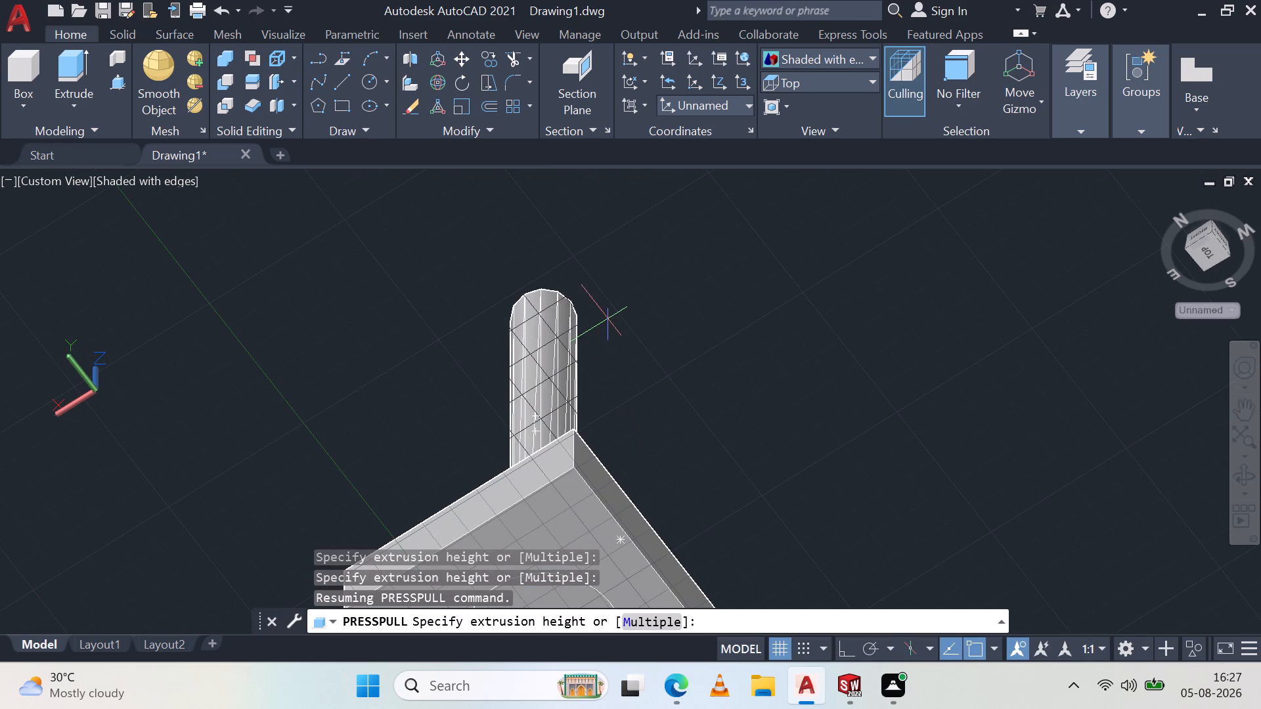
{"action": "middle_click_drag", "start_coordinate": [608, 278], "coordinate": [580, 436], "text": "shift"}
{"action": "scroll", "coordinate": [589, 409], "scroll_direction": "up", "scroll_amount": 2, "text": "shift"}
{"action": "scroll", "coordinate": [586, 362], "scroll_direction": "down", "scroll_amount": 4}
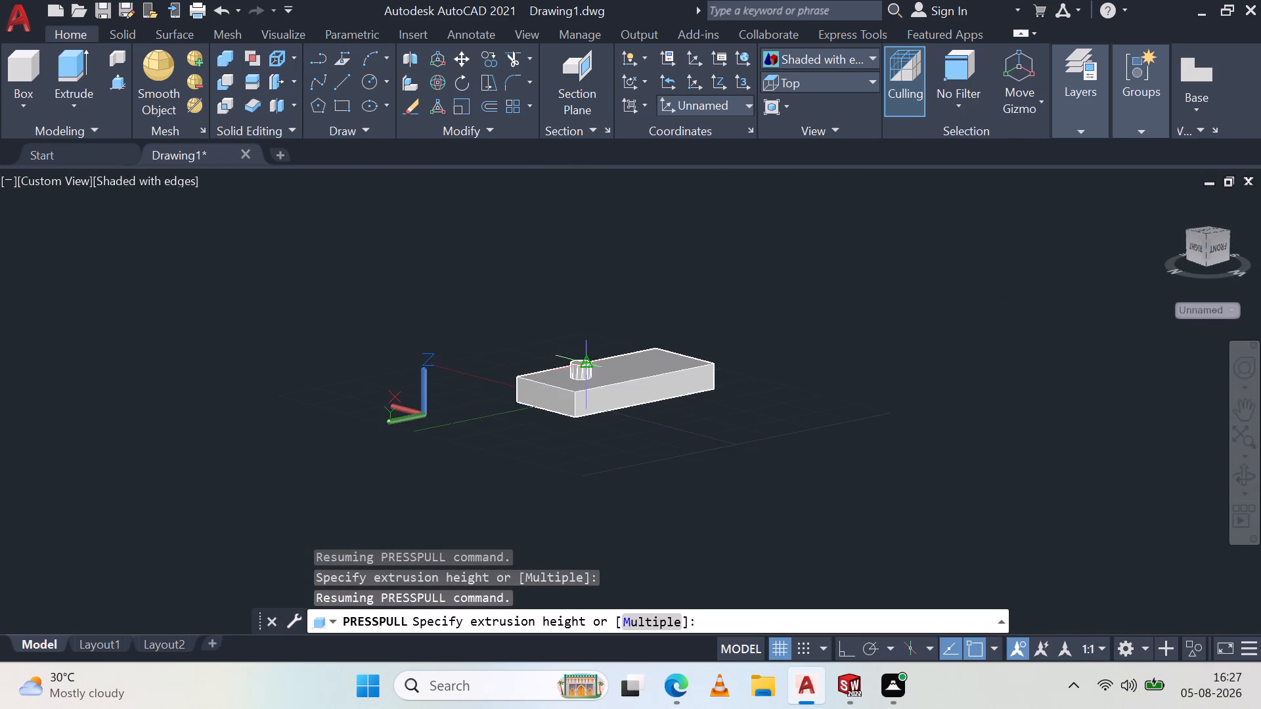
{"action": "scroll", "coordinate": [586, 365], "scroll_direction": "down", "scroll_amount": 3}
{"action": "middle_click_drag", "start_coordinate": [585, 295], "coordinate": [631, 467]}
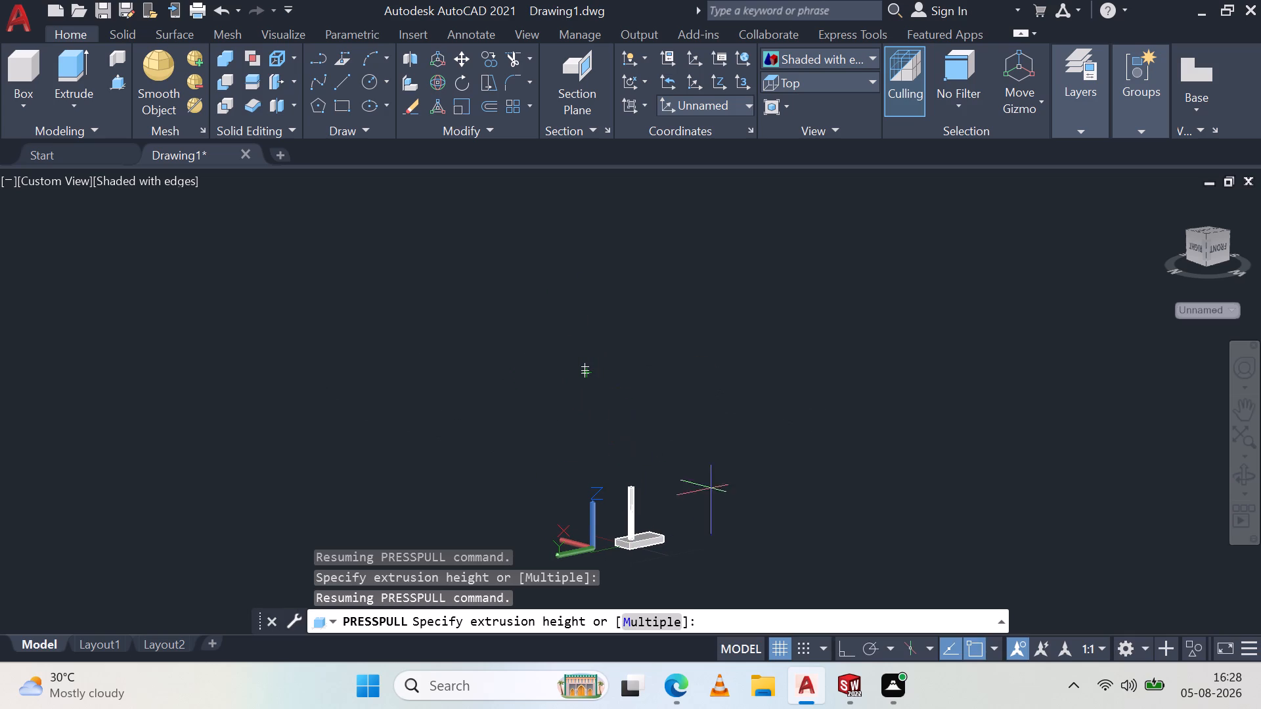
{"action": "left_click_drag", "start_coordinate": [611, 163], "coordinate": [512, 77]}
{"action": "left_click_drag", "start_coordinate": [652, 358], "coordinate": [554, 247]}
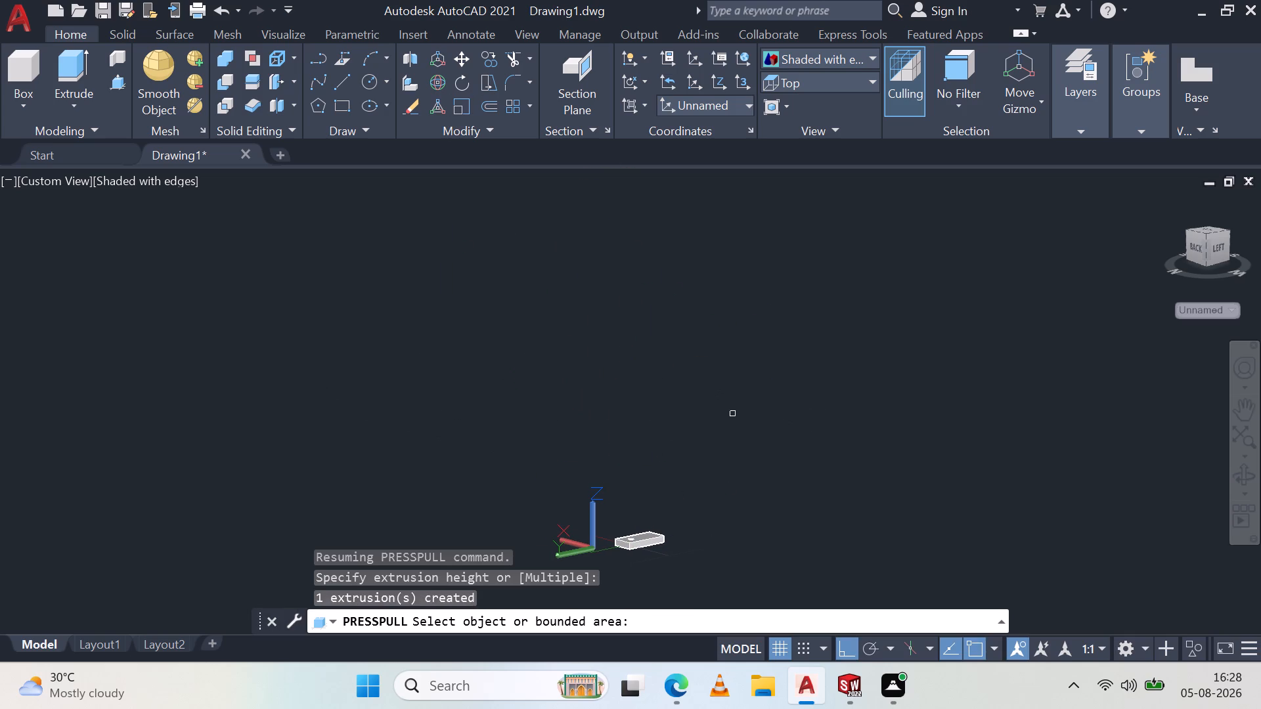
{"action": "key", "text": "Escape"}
Examine the hole through the block from above and from several angles.
{"action": "middle_click_drag", "start_coordinate": [675, 480], "coordinate": [684, 468]}
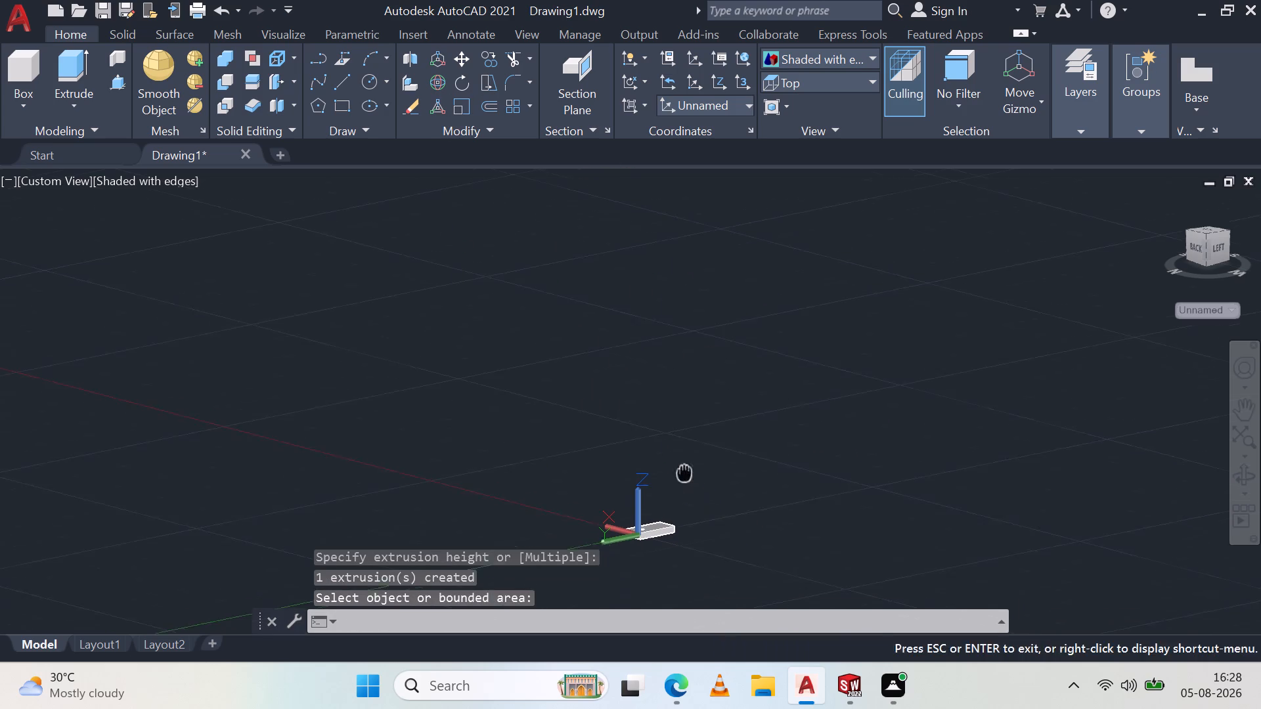
{"action": "middle_click_drag", "start_coordinate": [684, 468], "coordinate": [616, 244]}
{"action": "scroll", "coordinate": [615, 266], "scroll_direction": "down", "scroll_amount": 3}
{"action": "scroll", "coordinate": [623, 287], "scroll_direction": "up", "scroll_amount": 7}
{"action": "middle_click_drag", "start_coordinate": [493, 226], "coordinate": [571, 350]}
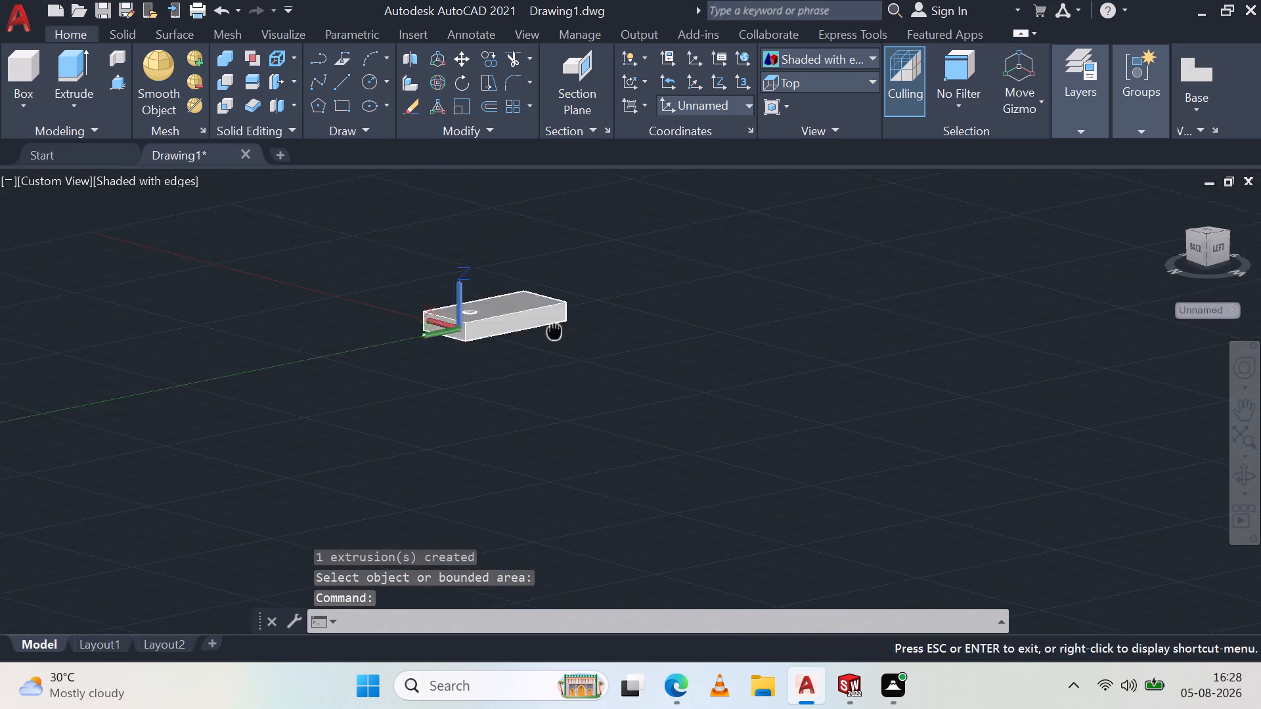
{"action": "middle_click_drag", "start_coordinate": [571, 350], "coordinate": [588, 373]}
{"action": "scroll", "coordinate": [563, 371], "scroll_direction": "up", "scroll_amount": 7}
{"action": "middle_click_drag", "start_coordinate": [418, 292], "coordinate": [766, 345]}
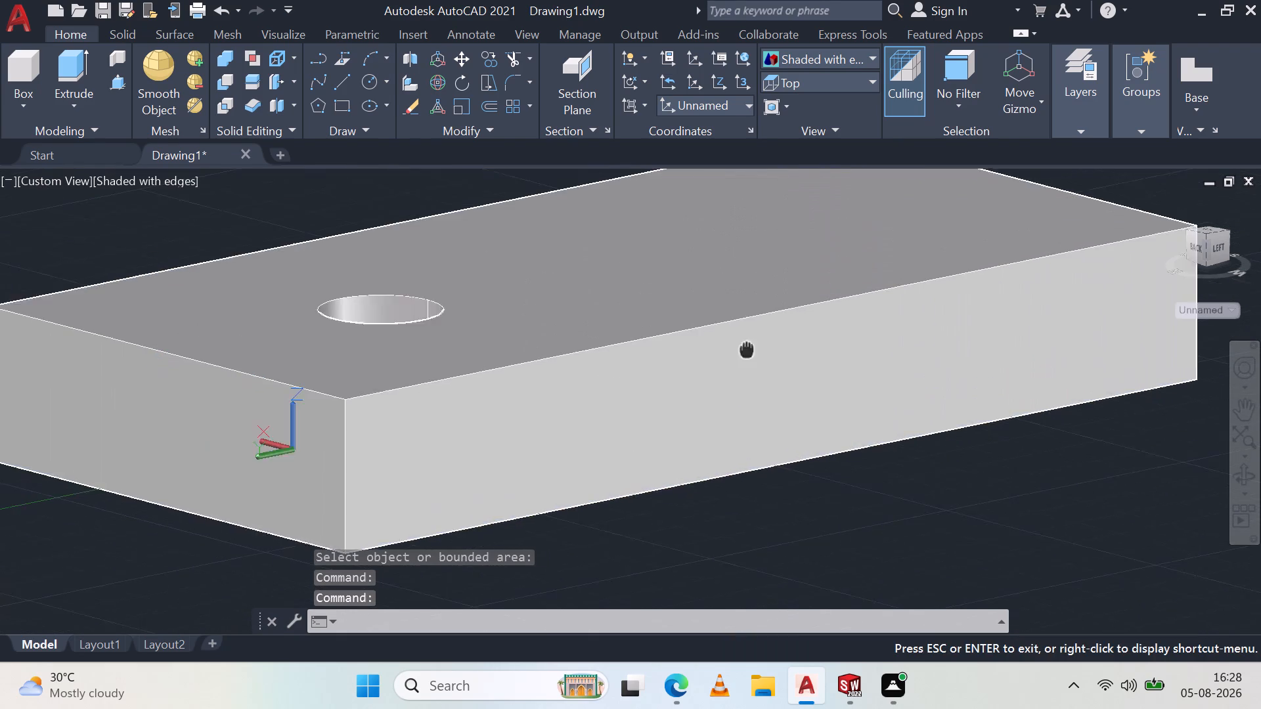
{"action": "middle_click_drag", "start_coordinate": [766, 345], "coordinate": [818, 330]}
{"action": "middle_click", "coordinate": [818, 330]}
{"action": "middle_click_drag", "start_coordinate": [578, 312], "coordinate": [653, 477], "text": "shift"}
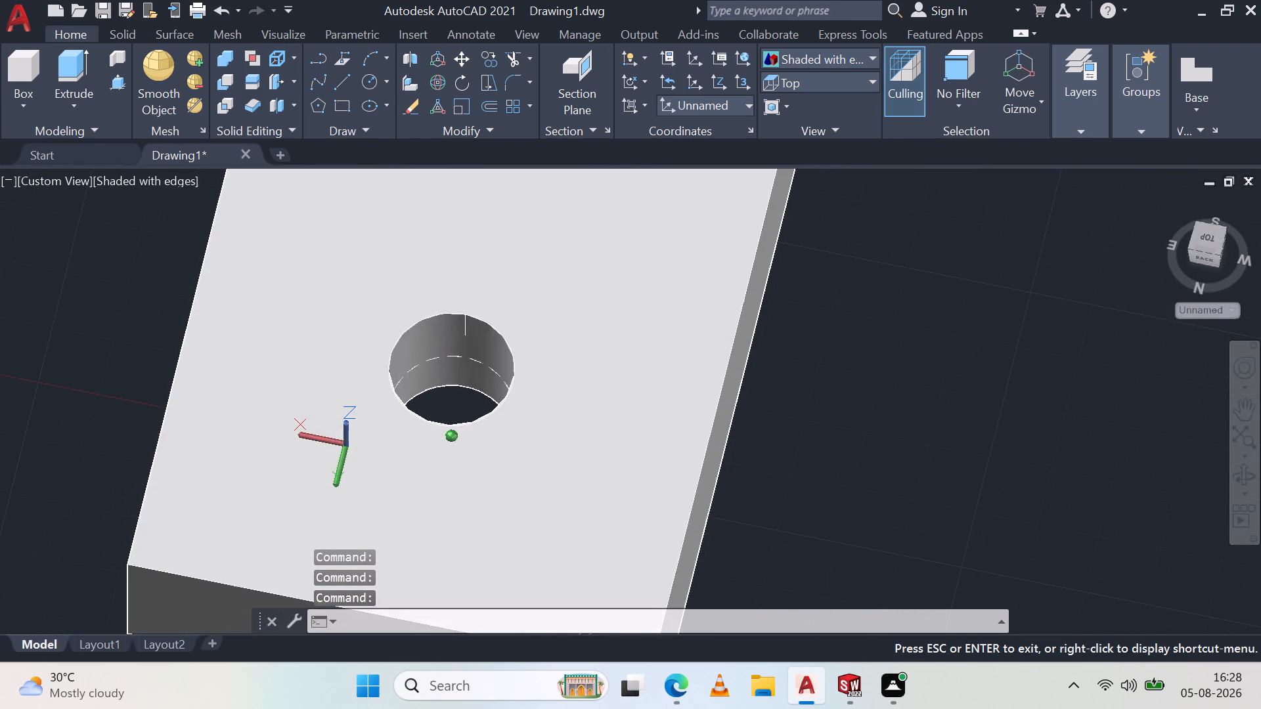
{"action": "middle_click_drag", "start_coordinate": [653, 477], "coordinate": [670, 442], "text": "shift"}
{"action": "middle_click", "coordinate": [670, 442], "text": "shift"}
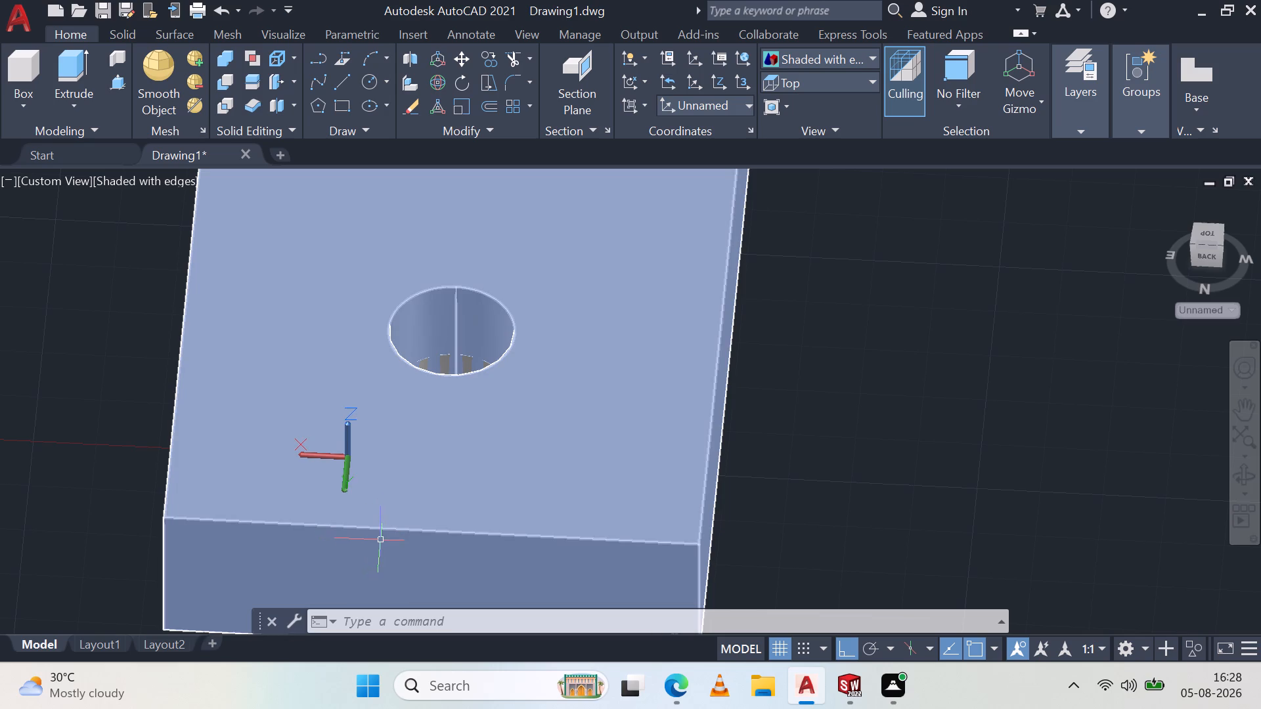
Erase the solid block and the extruded disc, keeping the rectangle and the two concentric circles.
{"action": "key", "text": "Escape"}
{"action": "scroll", "coordinate": [498, 393], "scroll_direction": "up", "scroll_amount": 4}
{"action": "scroll", "coordinate": [501, 384], "scroll_direction": "down", "scroll_amount": 5}
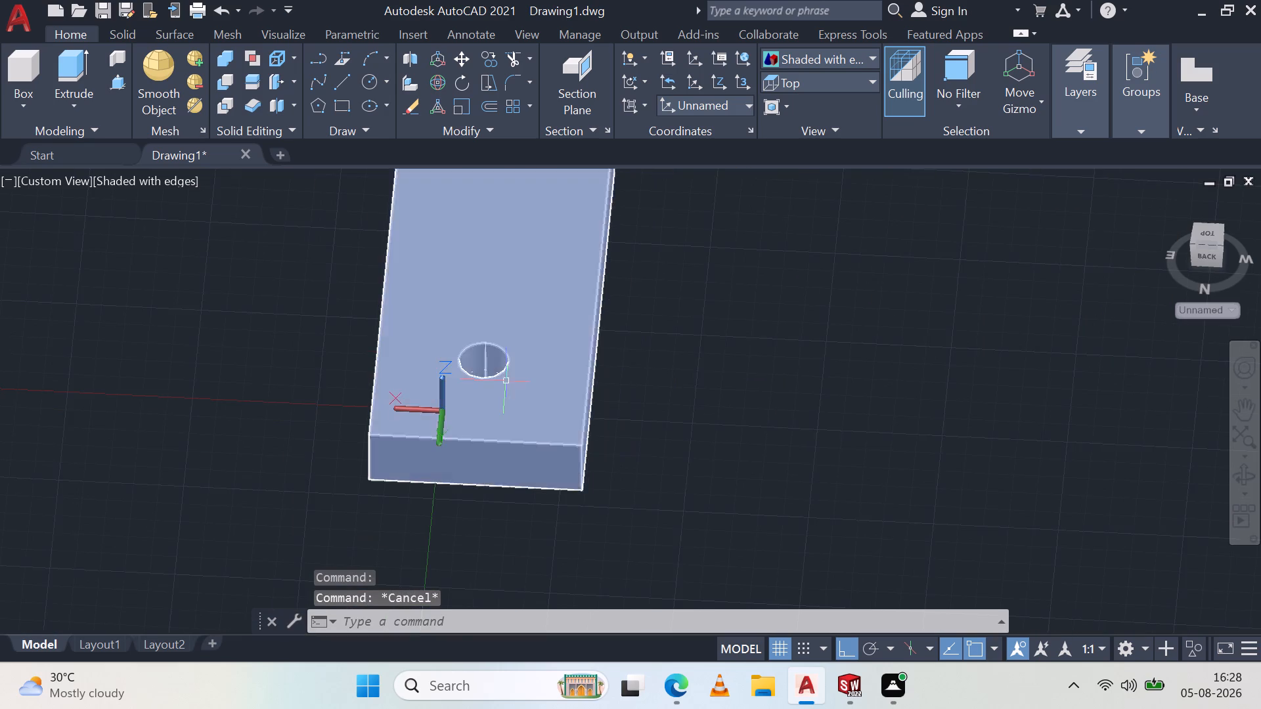
{"action": "scroll", "coordinate": [506, 381], "scroll_direction": "down", "scroll_amount": 2}
{"action": "left_click", "coordinate": [502, 335]}
{"action": "key", "text": "Delete"}
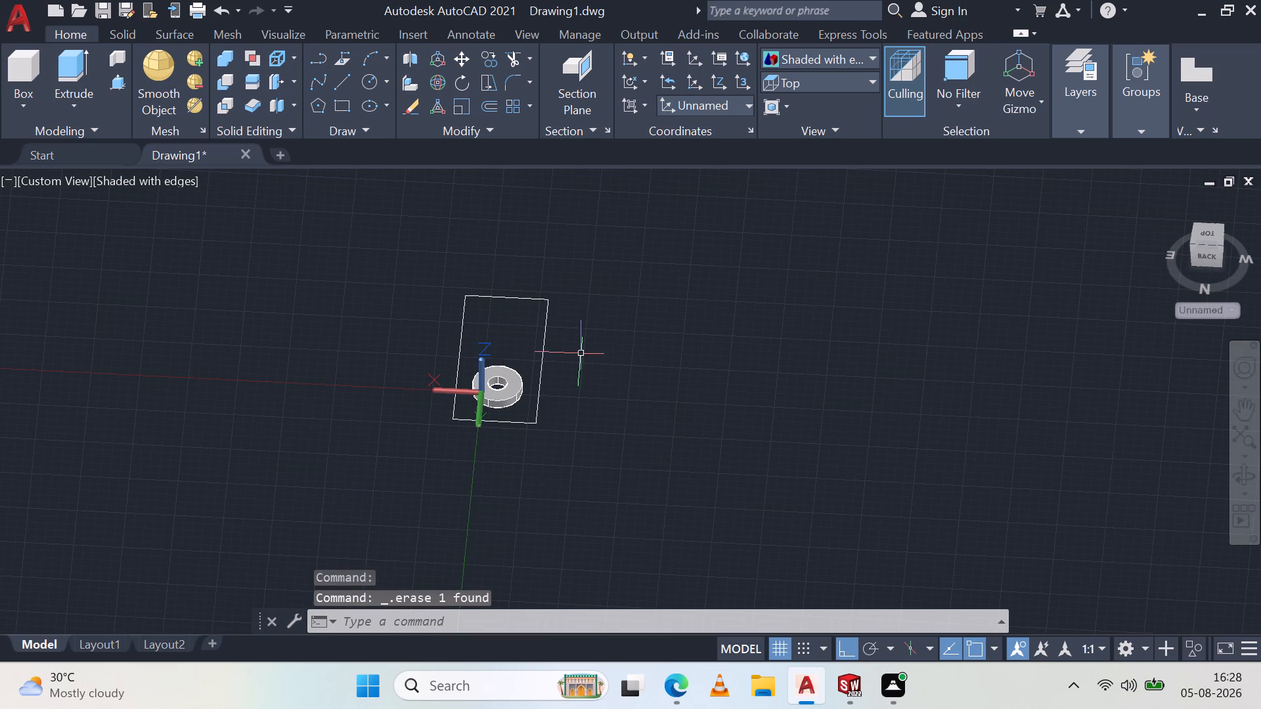
{"action": "left_click", "coordinate": [510, 372]}
{"action": "key", "text": "Delete"}
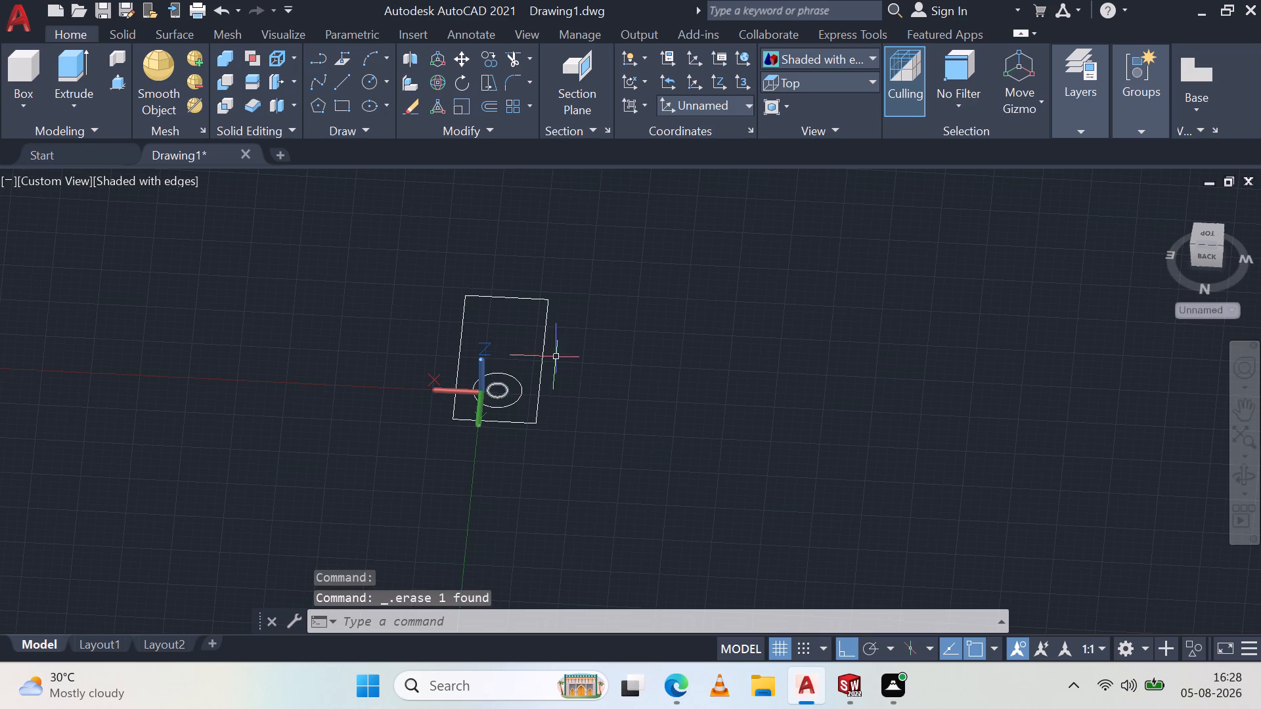
Set the view to Top, centred on the rectangle and the two circles.
{"action": "left_click", "coordinate": [818, 81]}
{"action": "left_click", "coordinate": [830, 104]}
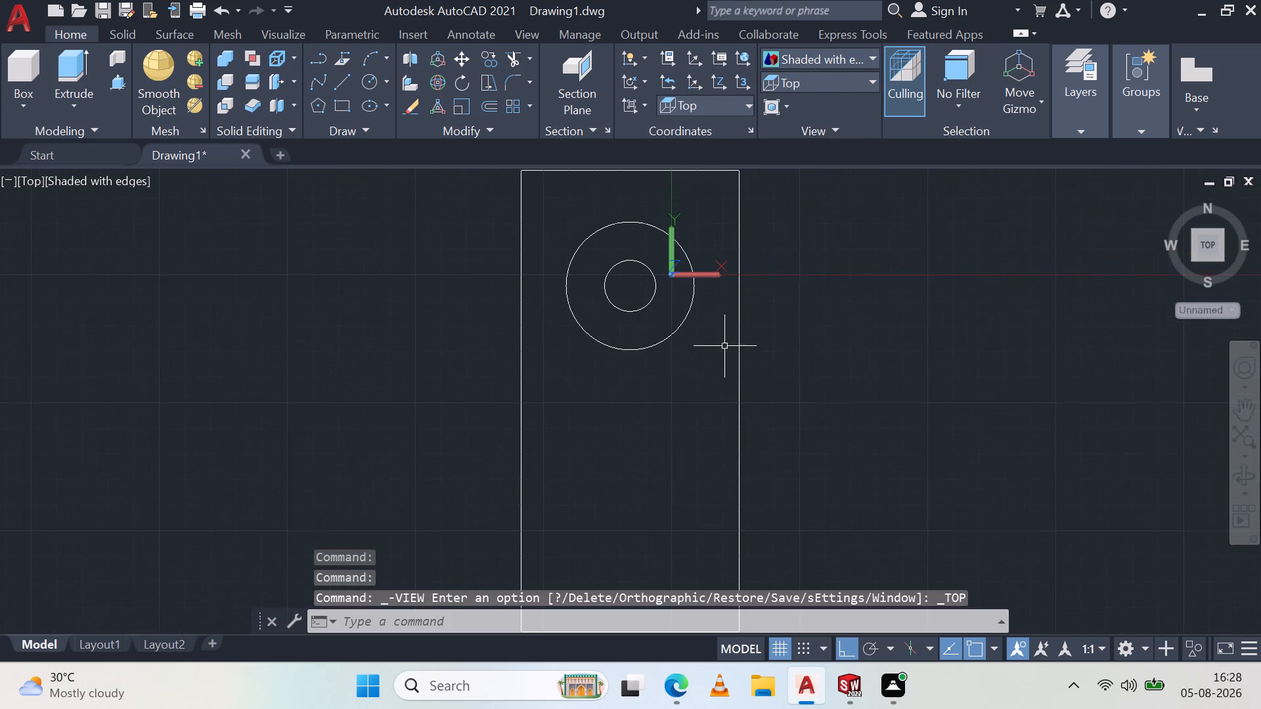
{"action": "scroll", "coordinate": [665, 340], "scroll_direction": "up", "scroll_amount": 1}
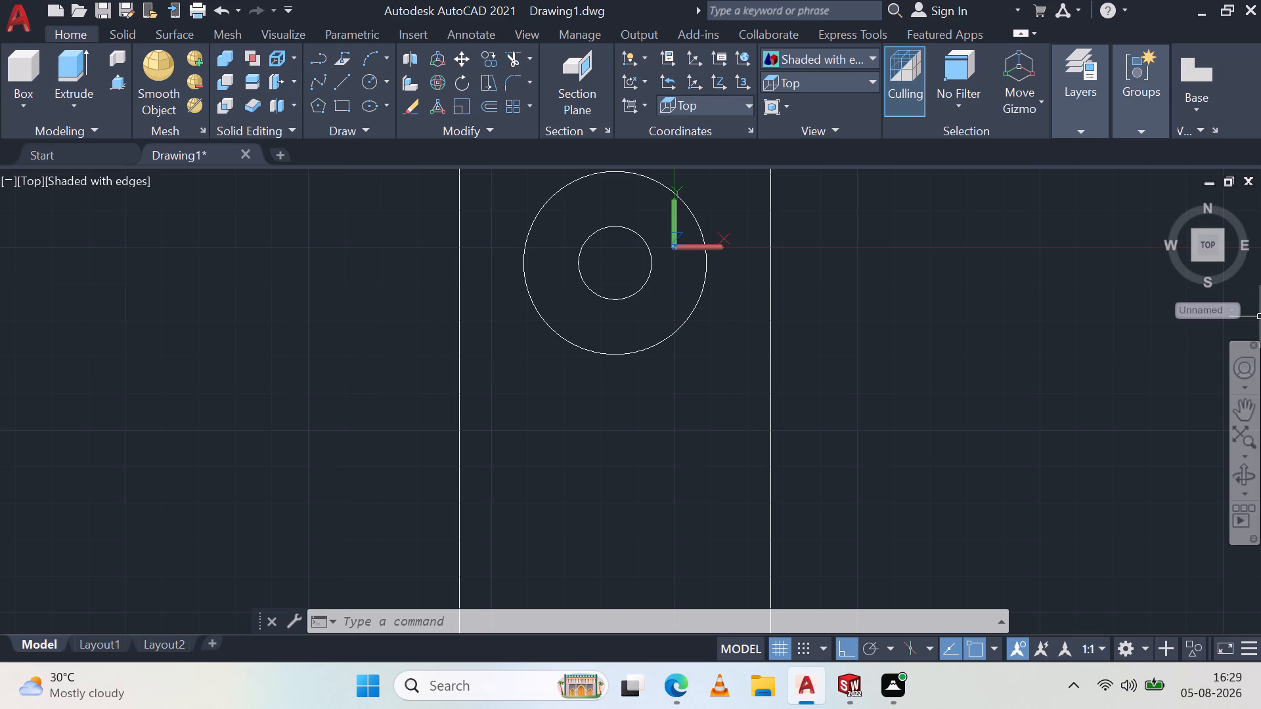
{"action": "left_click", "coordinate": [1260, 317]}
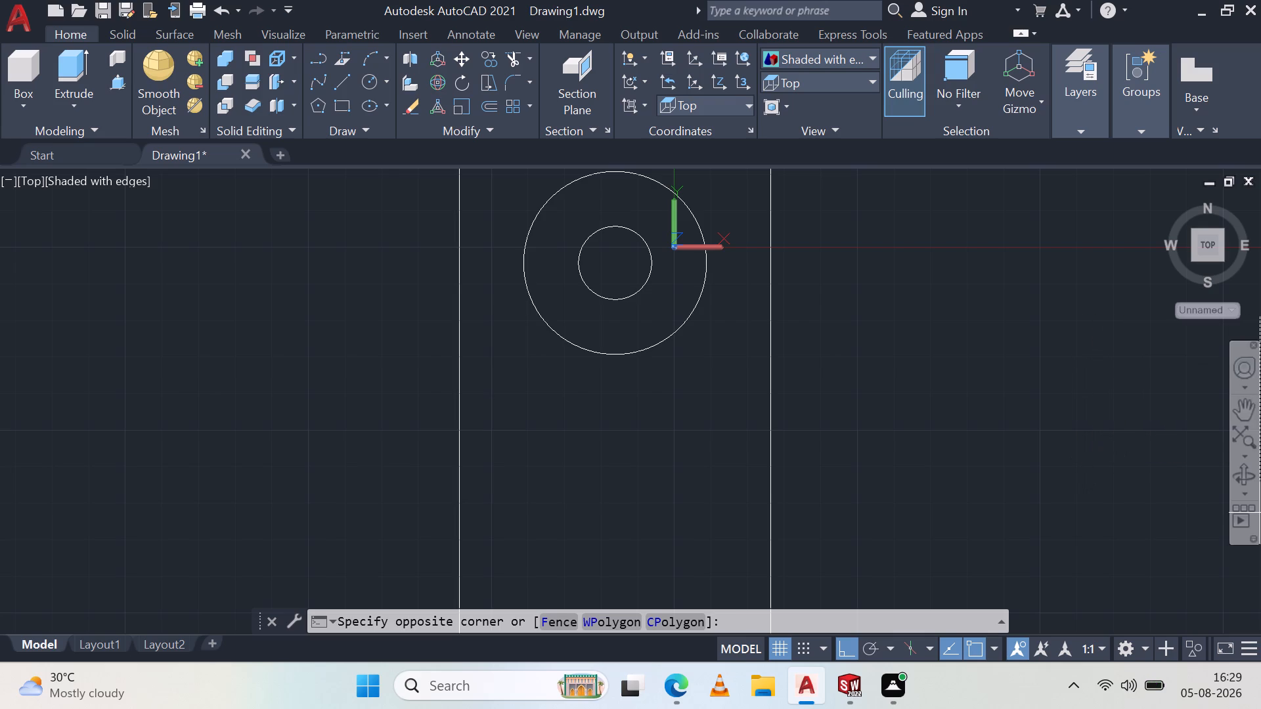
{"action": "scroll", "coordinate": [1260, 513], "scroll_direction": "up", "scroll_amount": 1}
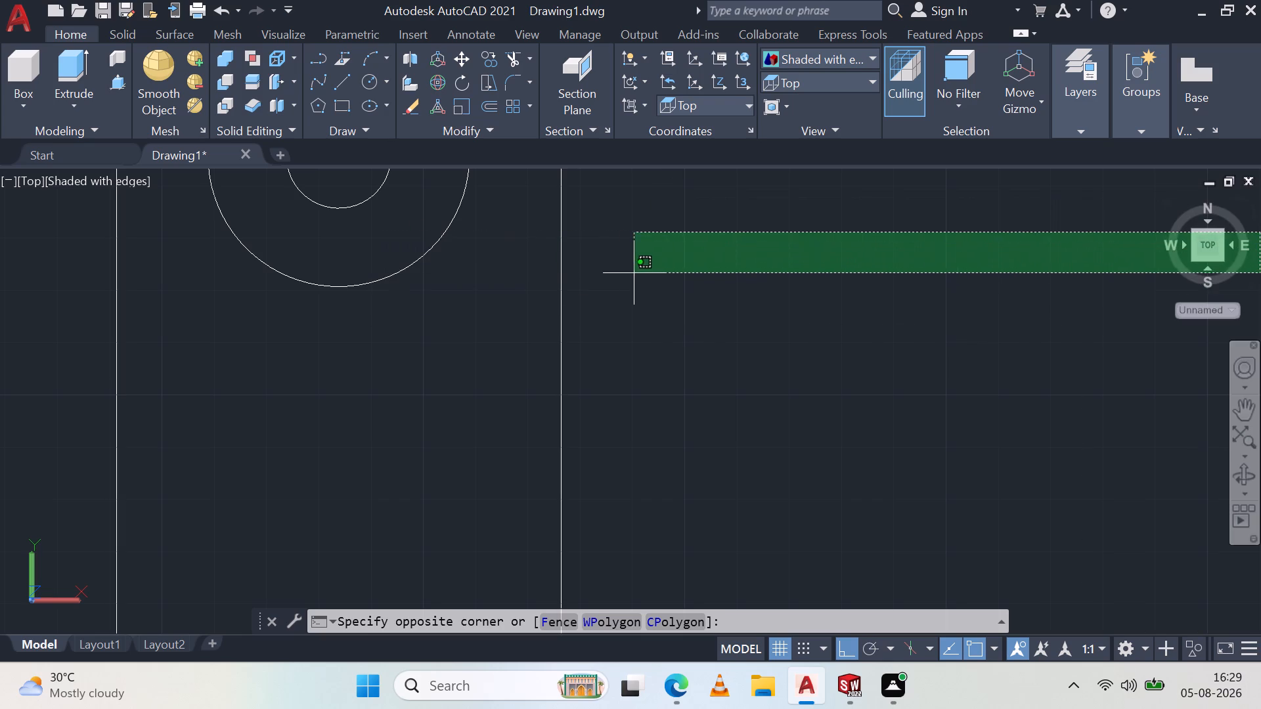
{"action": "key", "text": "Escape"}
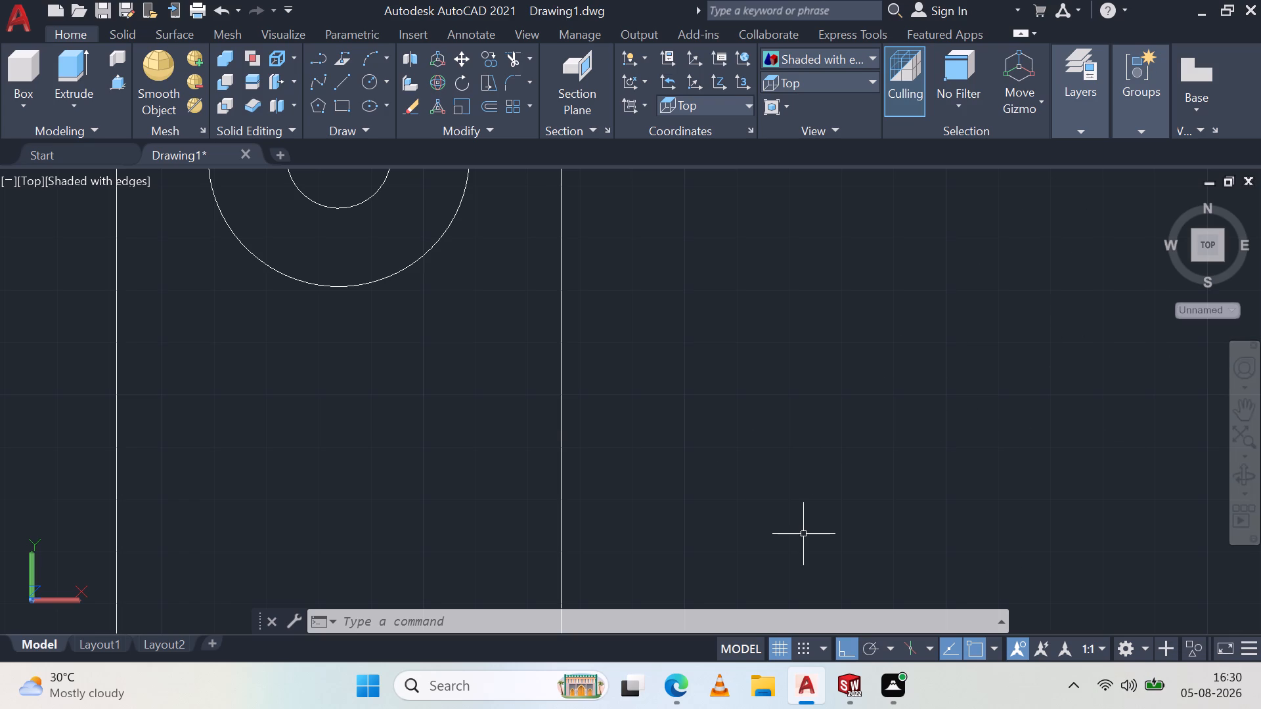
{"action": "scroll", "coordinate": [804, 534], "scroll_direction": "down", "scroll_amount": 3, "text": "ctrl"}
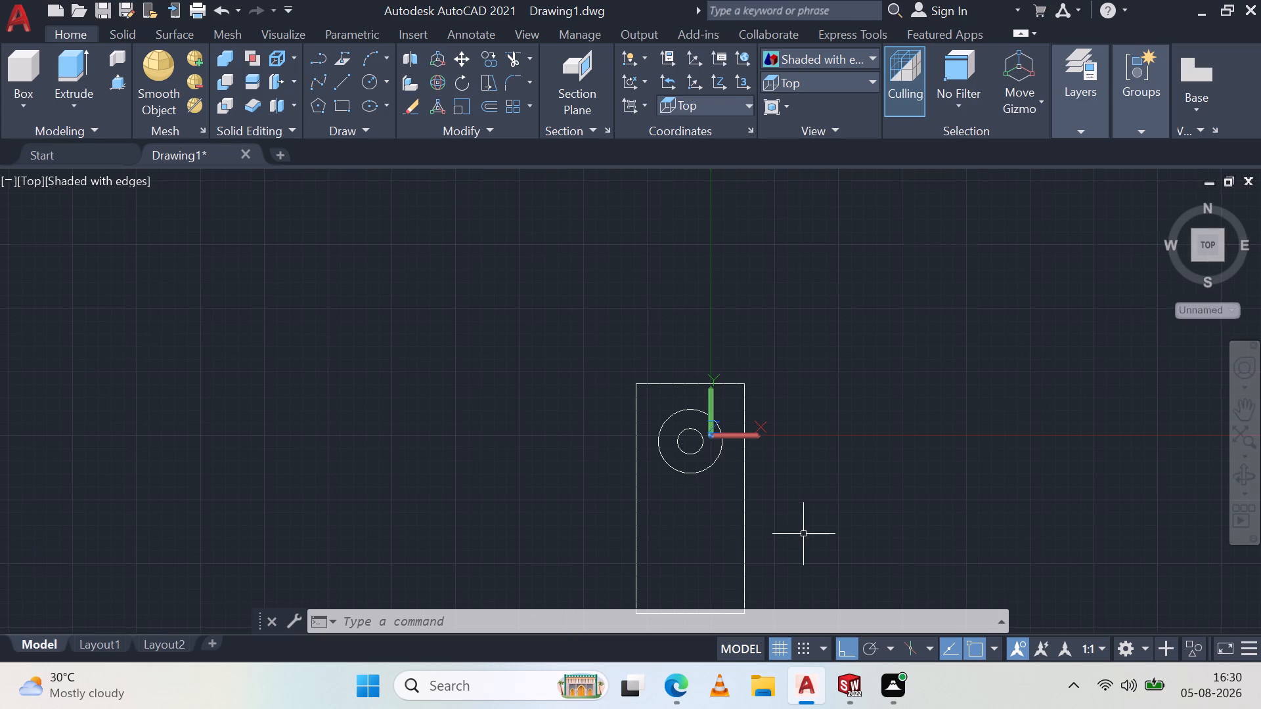
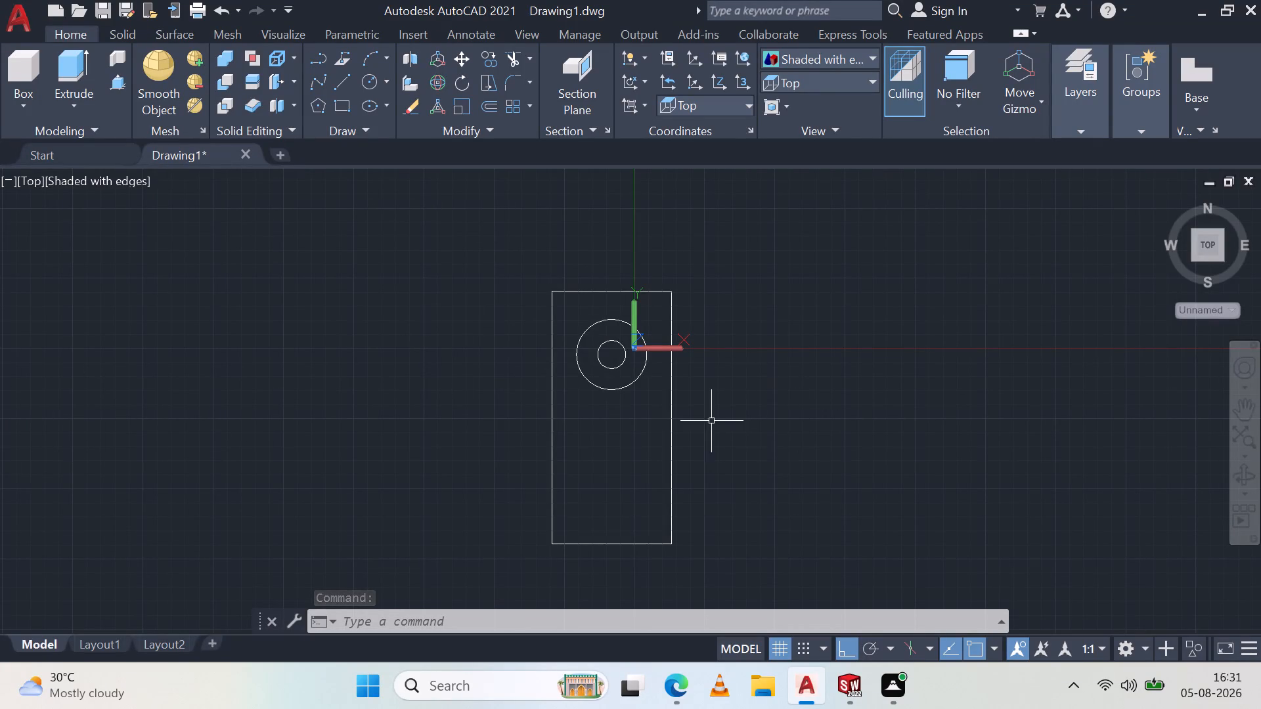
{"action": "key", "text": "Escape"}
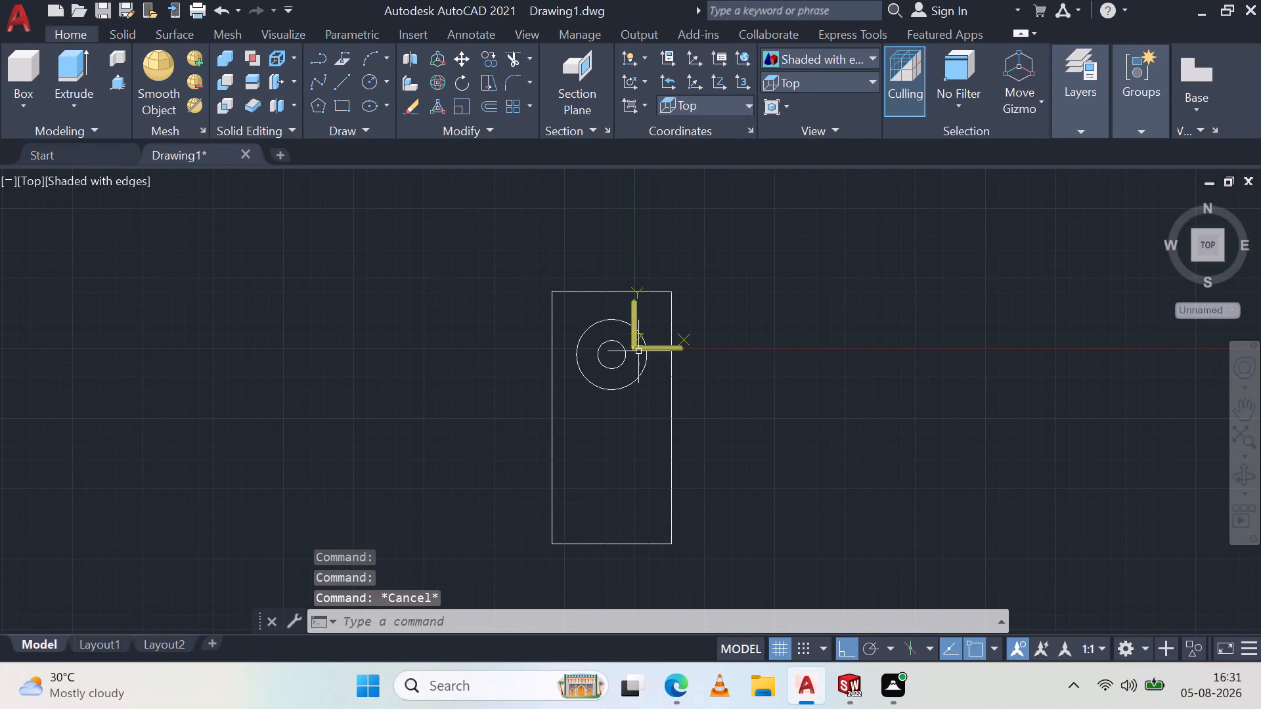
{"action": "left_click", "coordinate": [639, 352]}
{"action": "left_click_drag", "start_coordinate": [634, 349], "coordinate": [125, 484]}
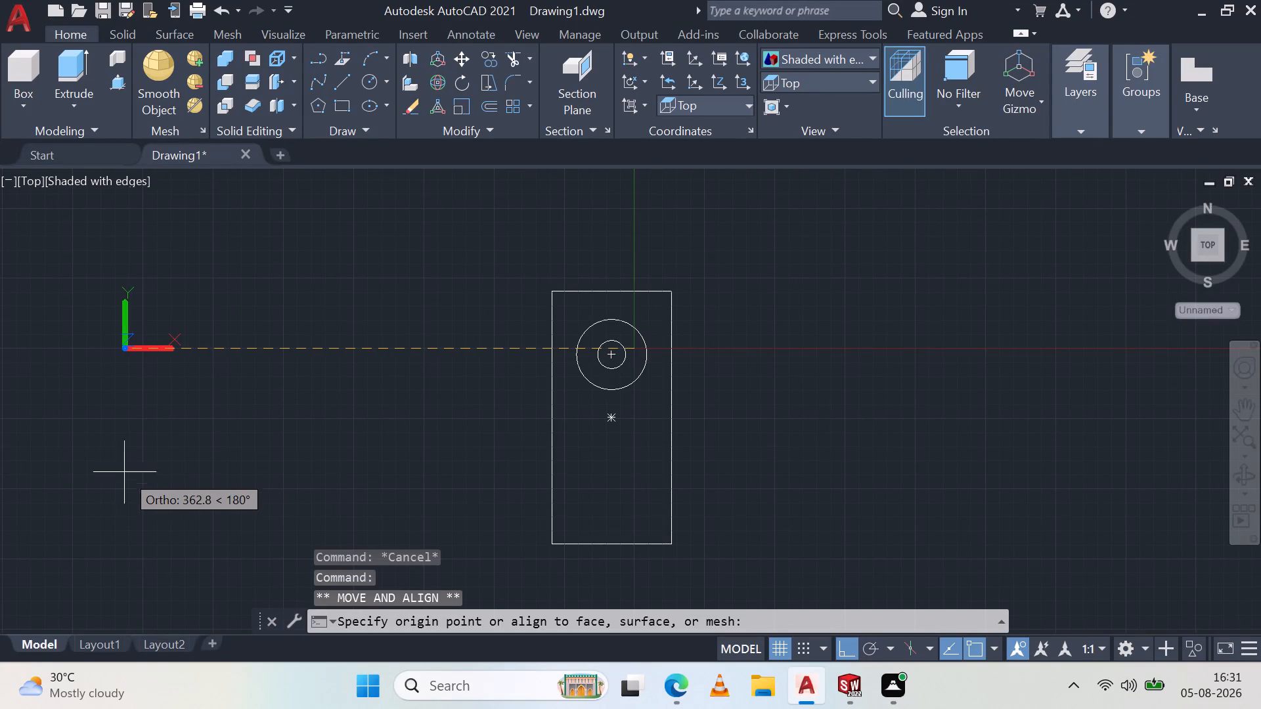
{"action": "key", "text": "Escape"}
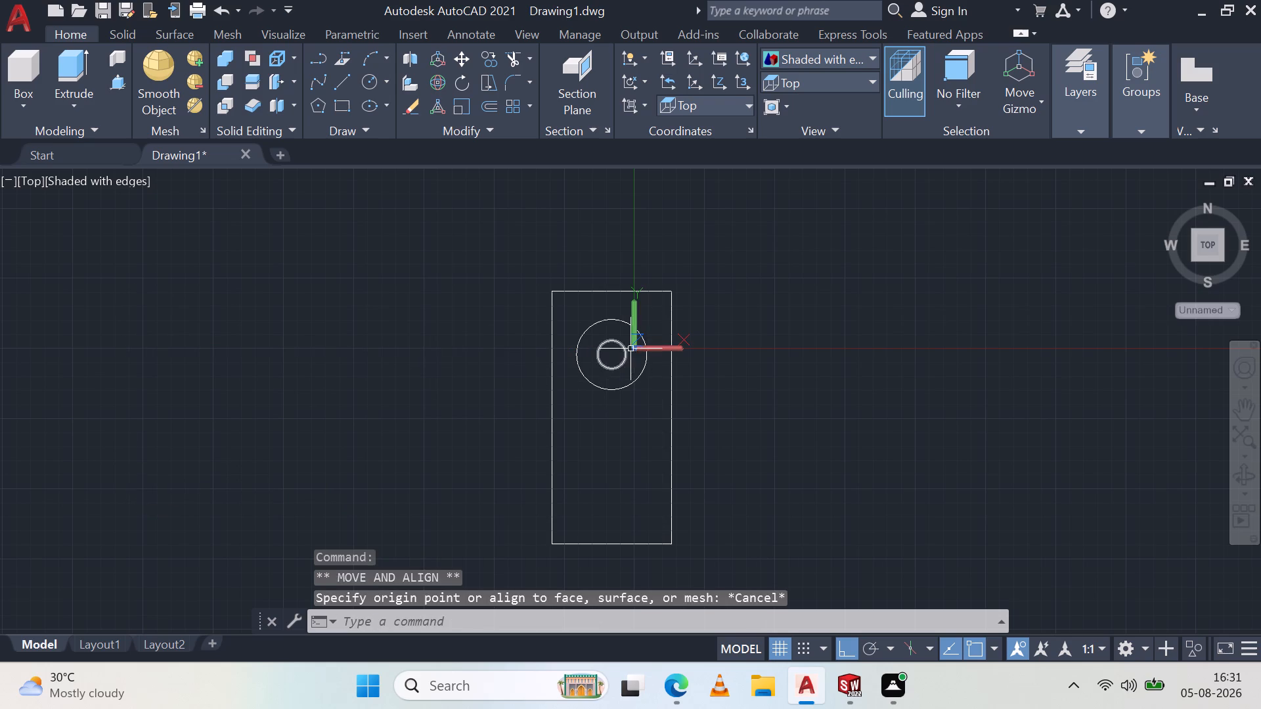
Move the UCS origin horizontally out of the rectangle, about 295 units in the negative X direction.
{"action": "left_click", "coordinate": [634, 347]}
{"action": "left_click_drag", "start_coordinate": [639, 348], "coordinate": [342, 435]}
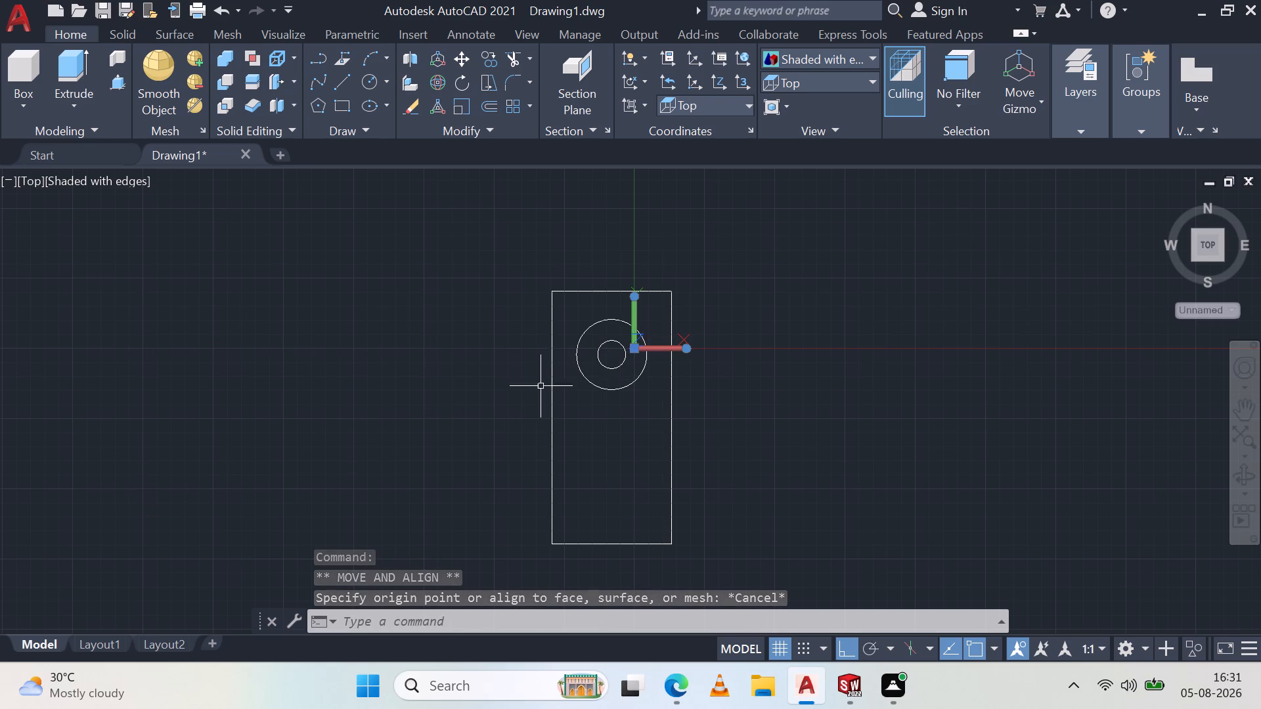
{"action": "left_click_drag", "start_coordinate": [636, 351], "coordinate": [223, 452]}
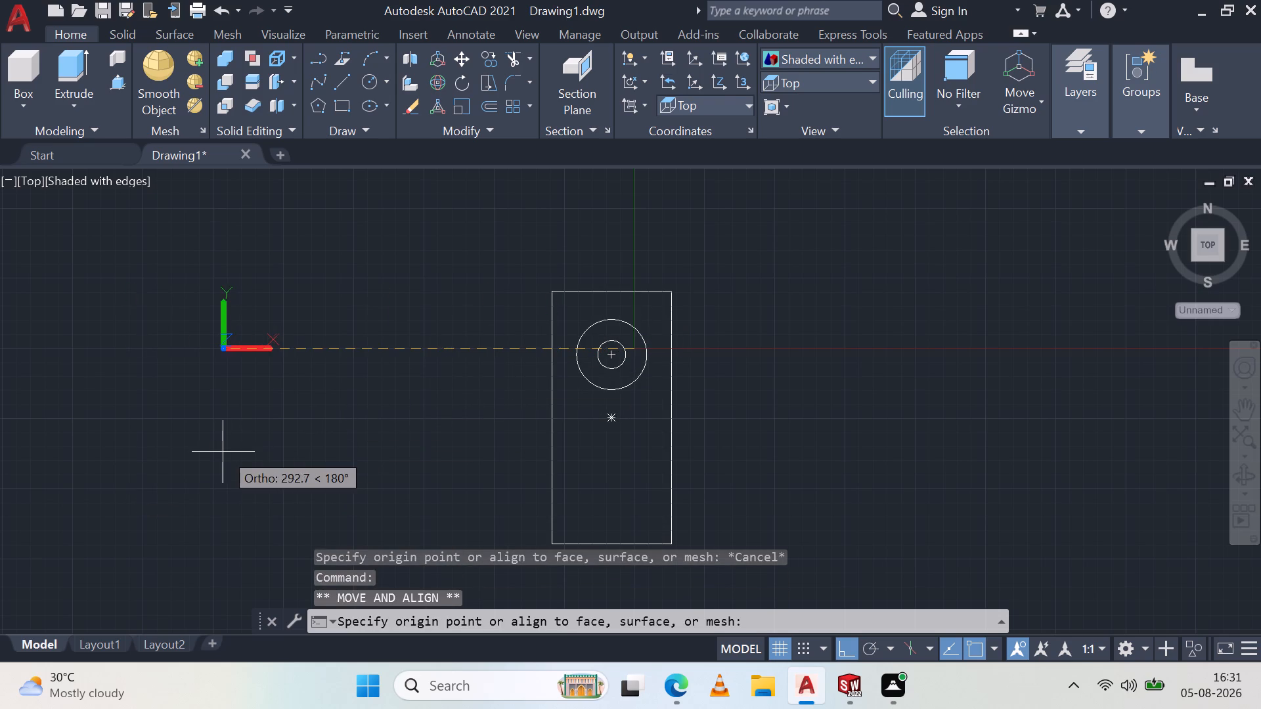
{"action": "left_click", "coordinate": [217, 451]}
{"action": "key", "text": "Escape"}
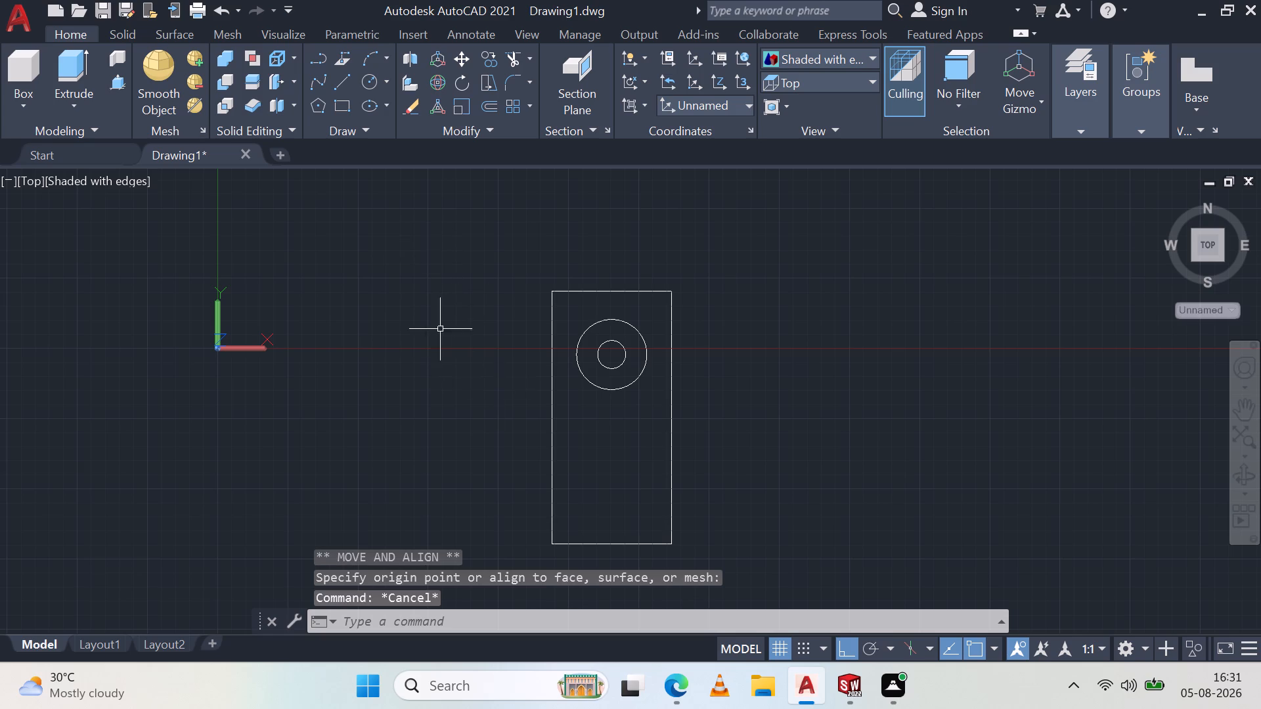
Move the UCS origin farther away from the rectangle in the negative X direction.
{"action": "scroll", "coordinate": [496, 376], "scroll_direction": "down", "scroll_amount": 1}
{"action": "middle_click_drag", "start_coordinate": [510, 386], "coordinate": [797, 303]}
{"action": "middle_click_drag", "start_coordinate": [804, 303], "coordinate": [810, 303]}
{"action": "middle_click_drag", "start_coordinate": [822, 303], "coordinate": [830, 303]}
{"action": "middle_click", "coordinate": [835, 303]}
{"action": "middle_click", "coordinate": [847, 304]}
{"action": "middle_click", "coordinate": [847, 304]}
{"action": "scroll", "coordinate": [847, 304], "scroll_direction": "up", "scroll_amount": 1}
{"action": "middle_click_drag", "start_coordinate": [772, 211], "coordinate": [761, 319]}
{"action": "middle_click", "coordinate": [761, 319]}
{"action": "key", "text": "Escape"}
{"action": "left_click", "coordinate": [680, 343]}
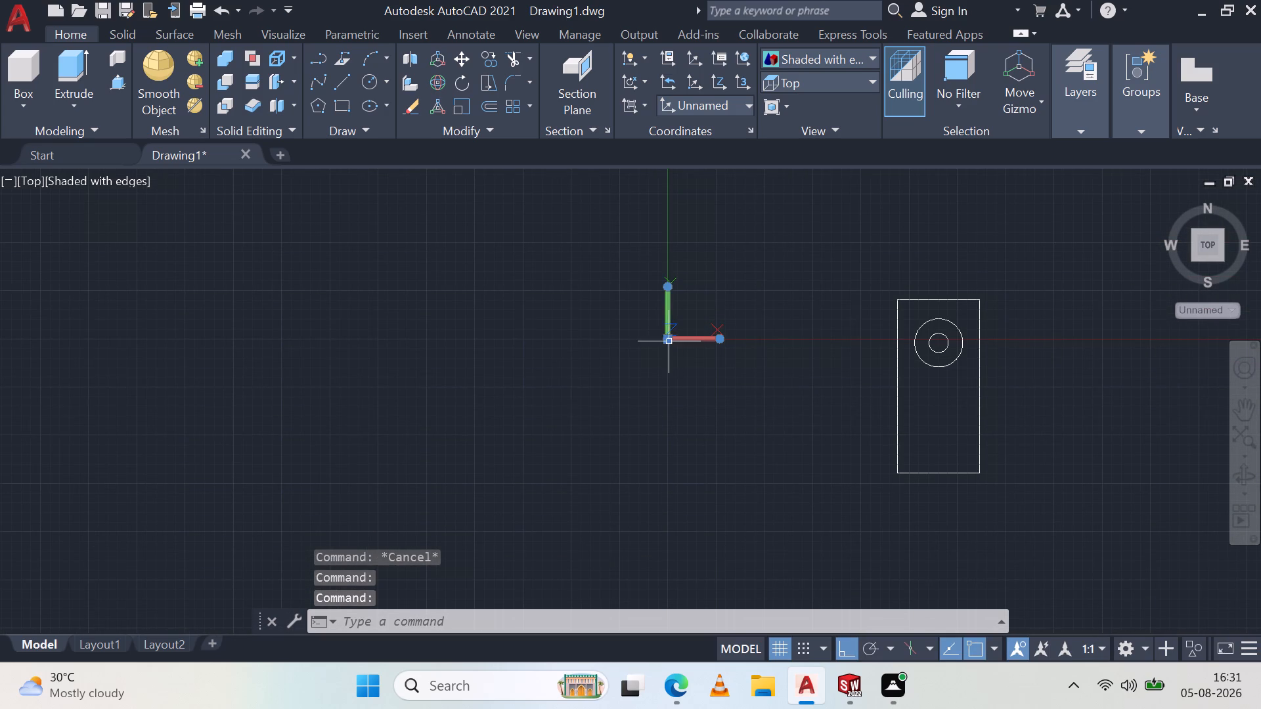
{"action": "left_click_drag", "start_coordinate": [667, 337], "coordinate": [223, 462]}
{"action": "left_click", "coordinate": [196, 450]}
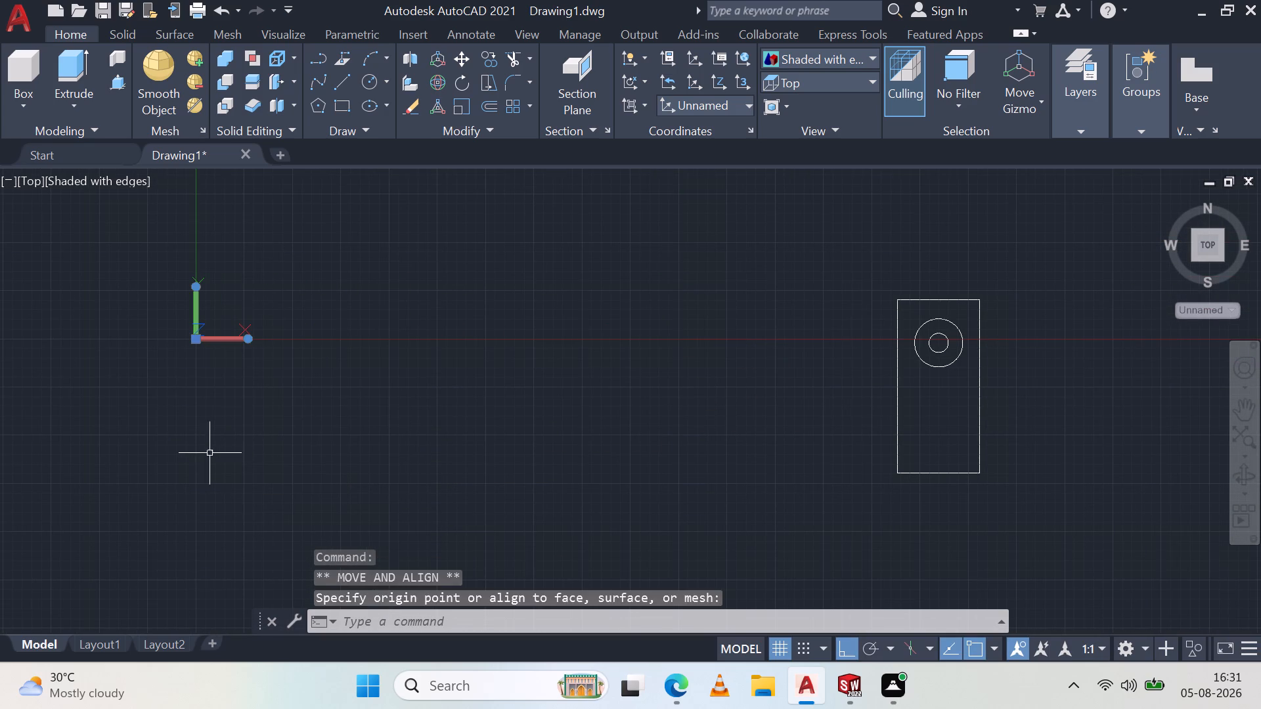
{"action": "key", "text": "Escape"}
{"action": "key", "text": "Escape"}
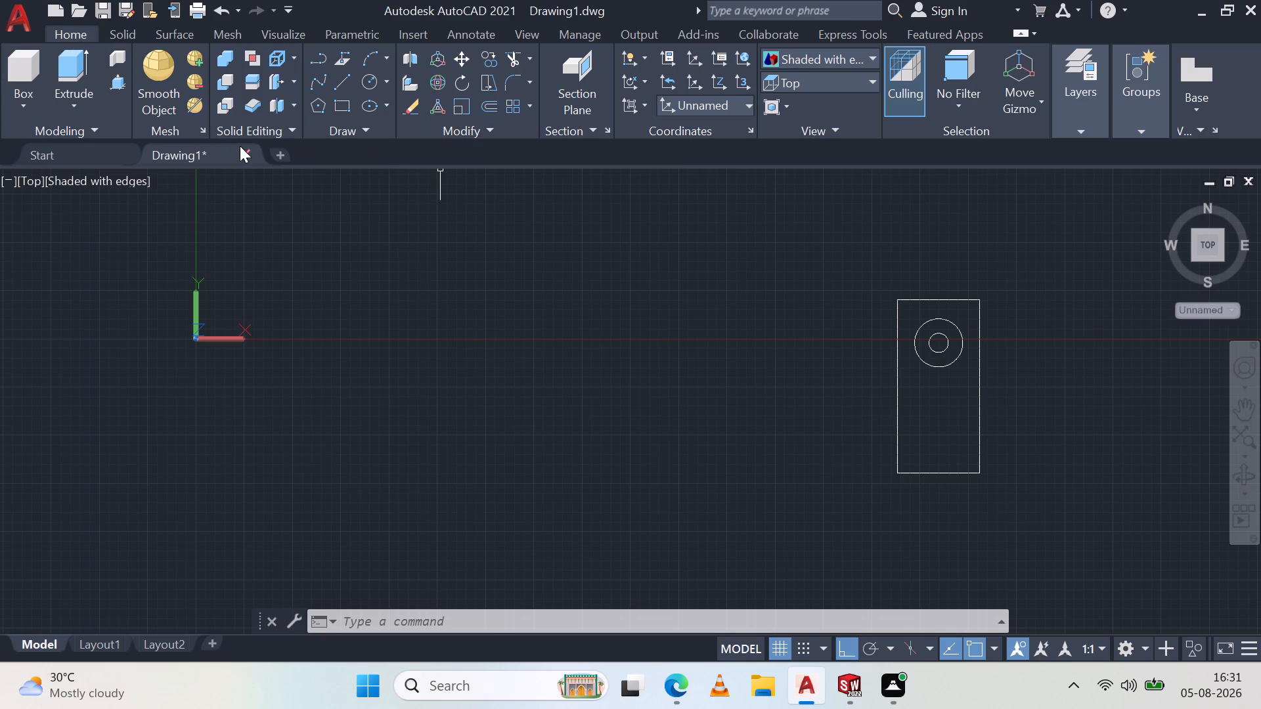
Move the UCS origin straight down in the negative Y direction, below the level of the rectangle.
{"action": "scroll", "coordinate": [299, 299], "scroll_direction": "up", "scroll_amount": 2}
{"action": "scroll", "coordinate": [290, 303], "scroll_direction": "down", "scroll_amount": 4}
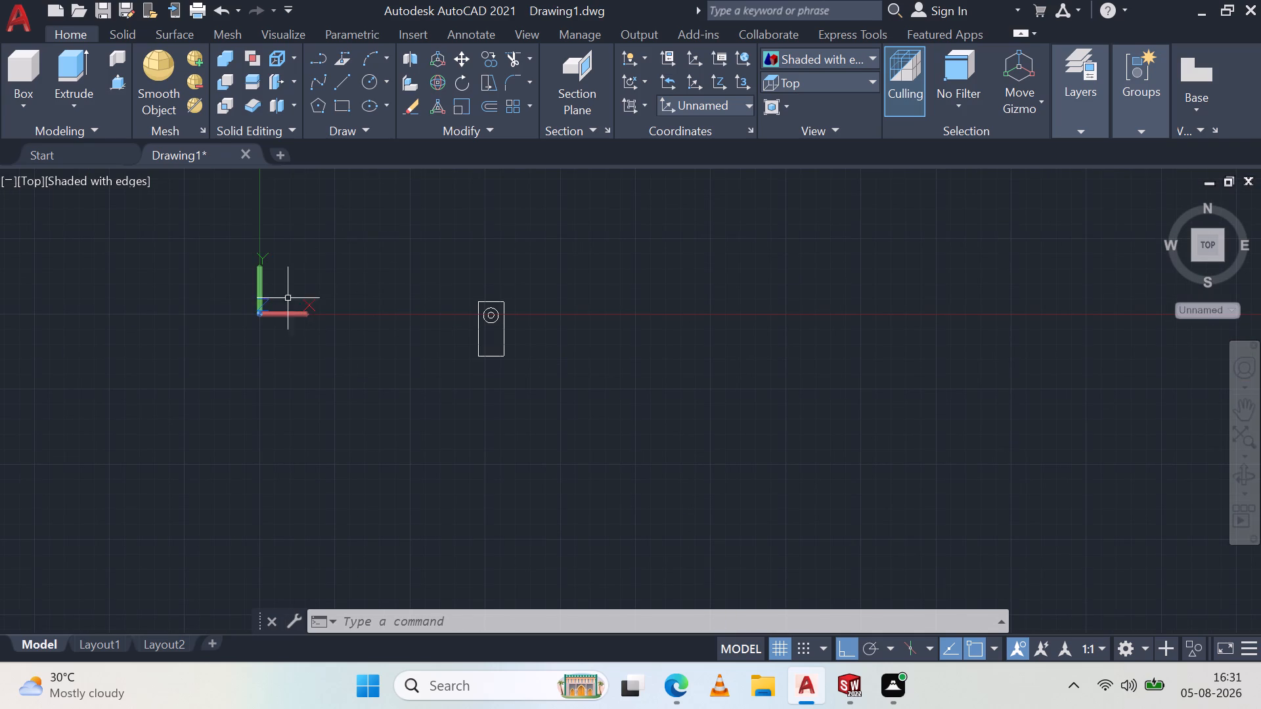
{"action": "left_click_drag", "start_coordinate": [260, 317], "coordinate": [229, 438]}
{"action": "key", "text": "Escape"}
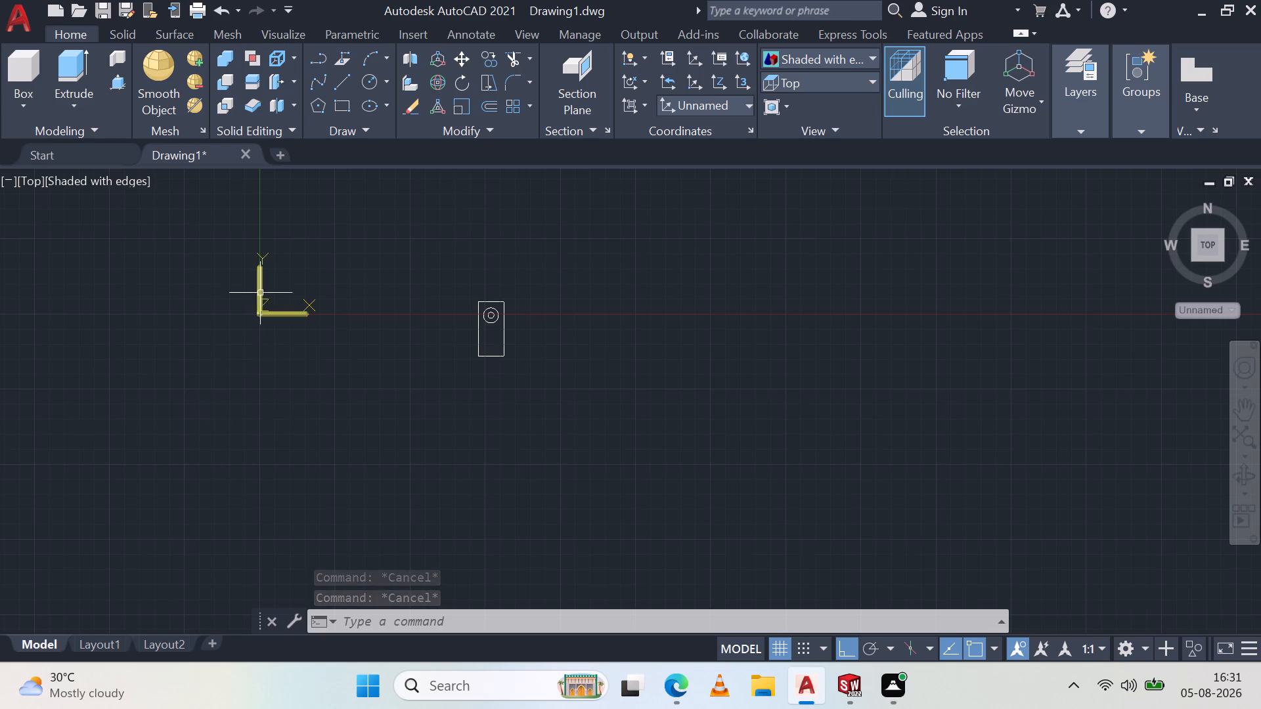
{"action": "left_click", "coordinate": [257, 316]}
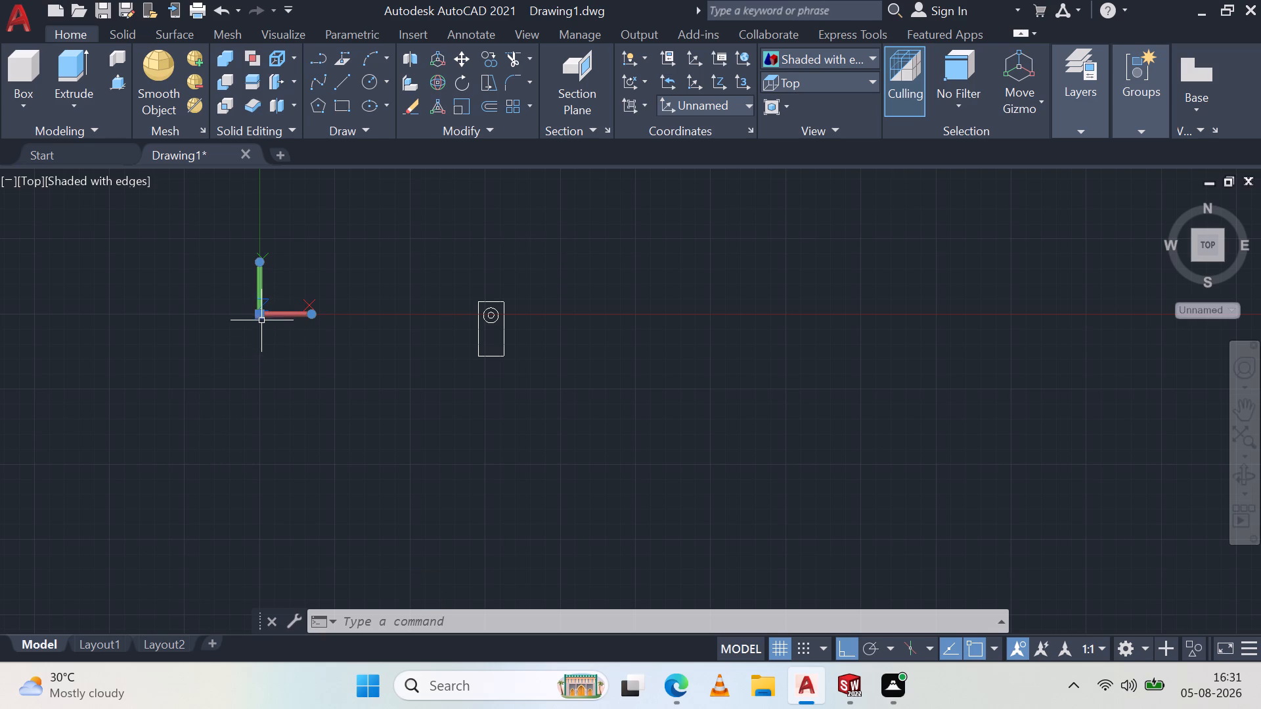
{"action": "left_click_drag", "start_coordinate": [259, 312], "coordinate": [162, 526]}
{"action": "left_click", "coordinate": [155, 518]}
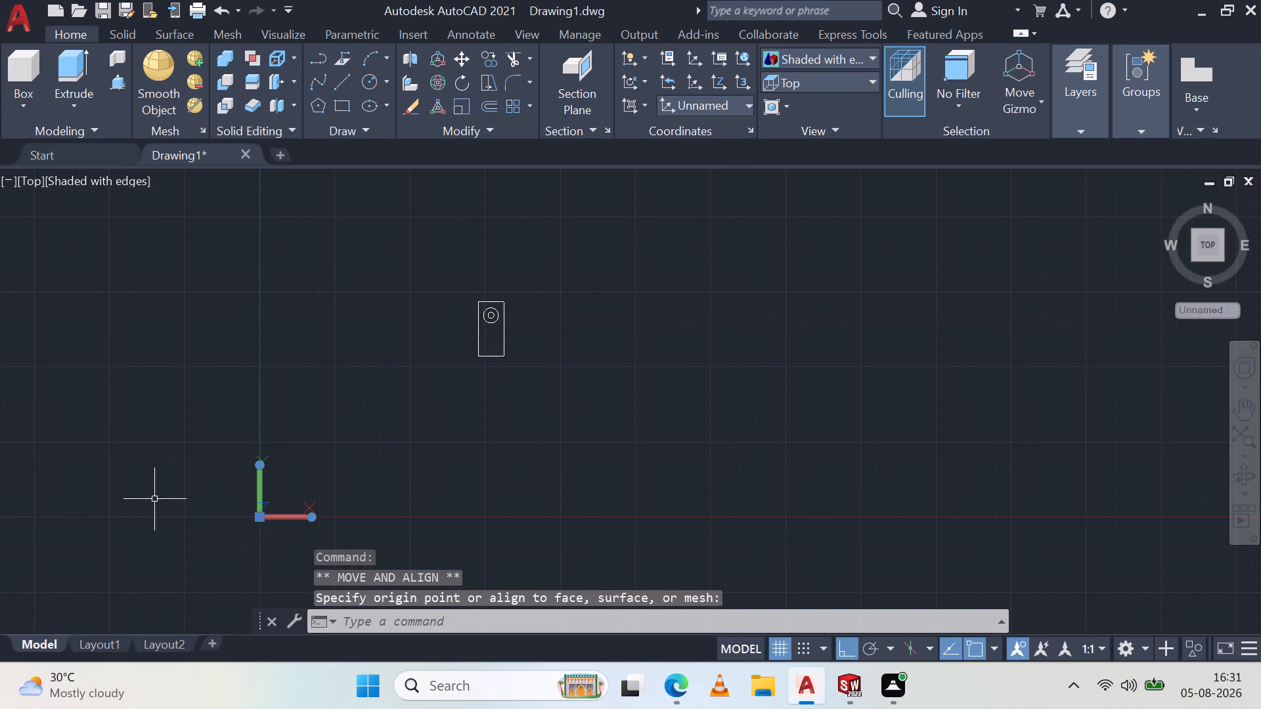
{"action": "key", "text": "Escape"}
{"action": "key", "text": "Escape"}
Move the rectangle and both concentric circles together in the positive X direction, farther from the UCS origin.
{"action": "scroll", "coordinate": [456, 405], "scroll_direction": "up", "scroll_amount": 1}
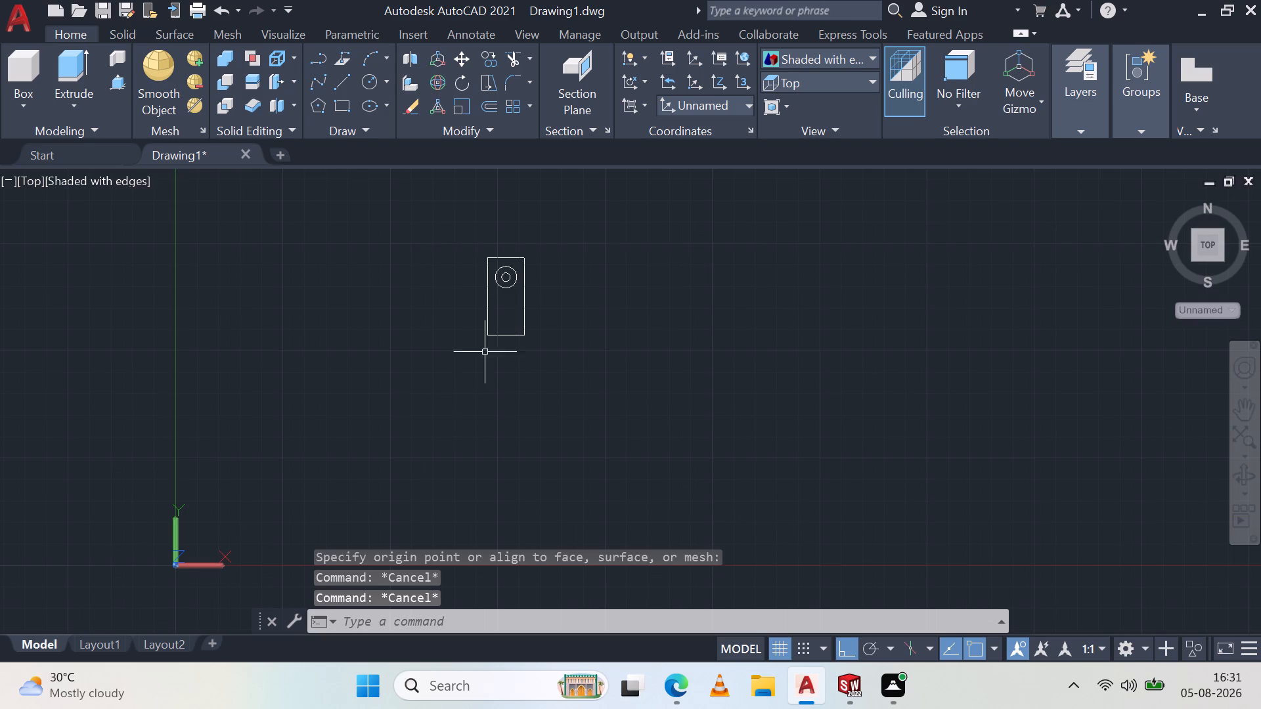
{"action": "middle_click_drag", "start_coordinate": [504, 268], "coordinate": [686, 317]}
{"action": "left_click_drag", "start_coordinate": [640, 267], "coordinate": [634, 282]}
{"action": "left_click", "coordinate": [801, 390]}
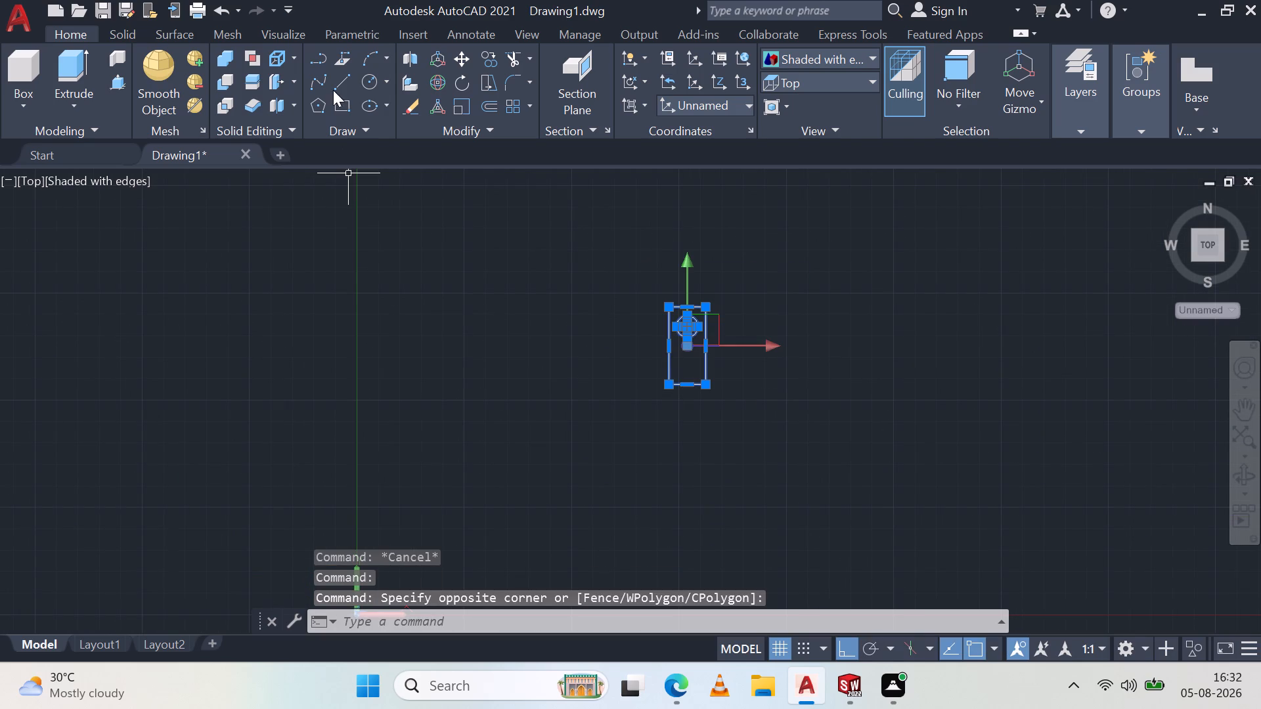
{"action": "left_click", "coordinate": [459, 64]}
{"action": "left_click", "coordinate": [807, 311]}
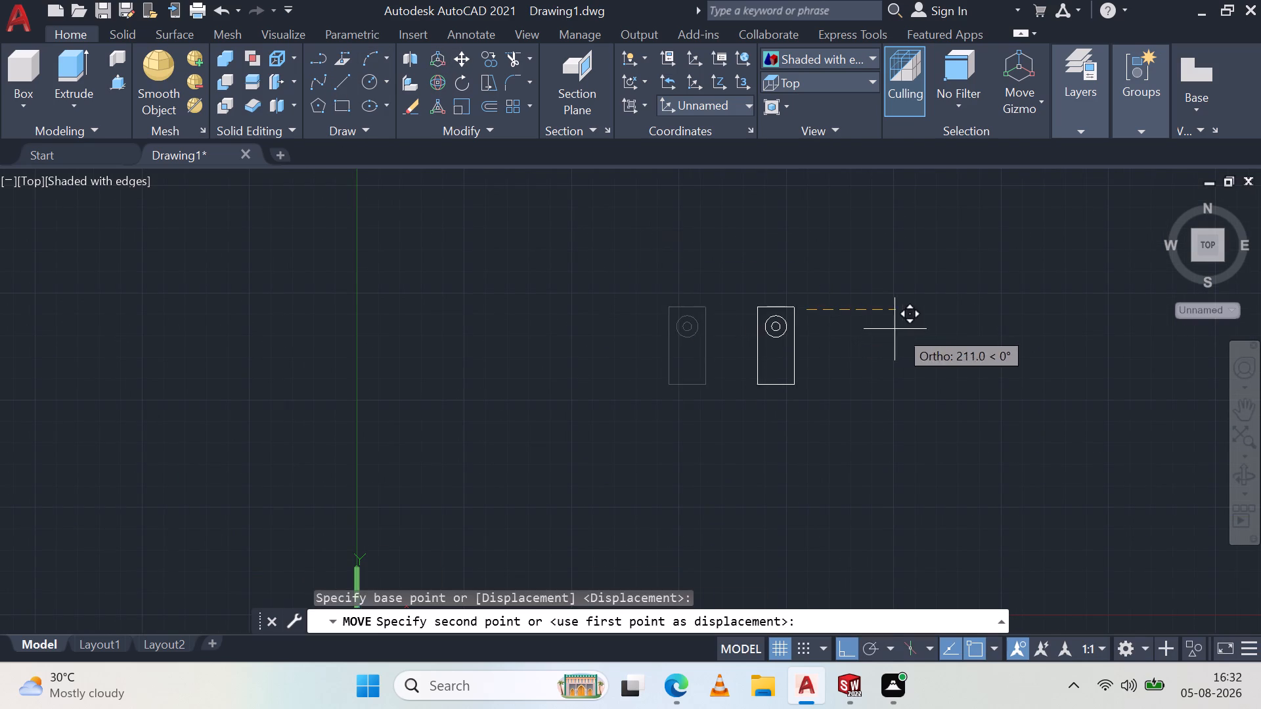
{"action": "middle_click_drag", "start_coordinate": [904, 330], "coordinate": [628, 322]}
{"action": "left_click", "coordinate": [939, 340]}
{"action": "key", "text": "Escape"}
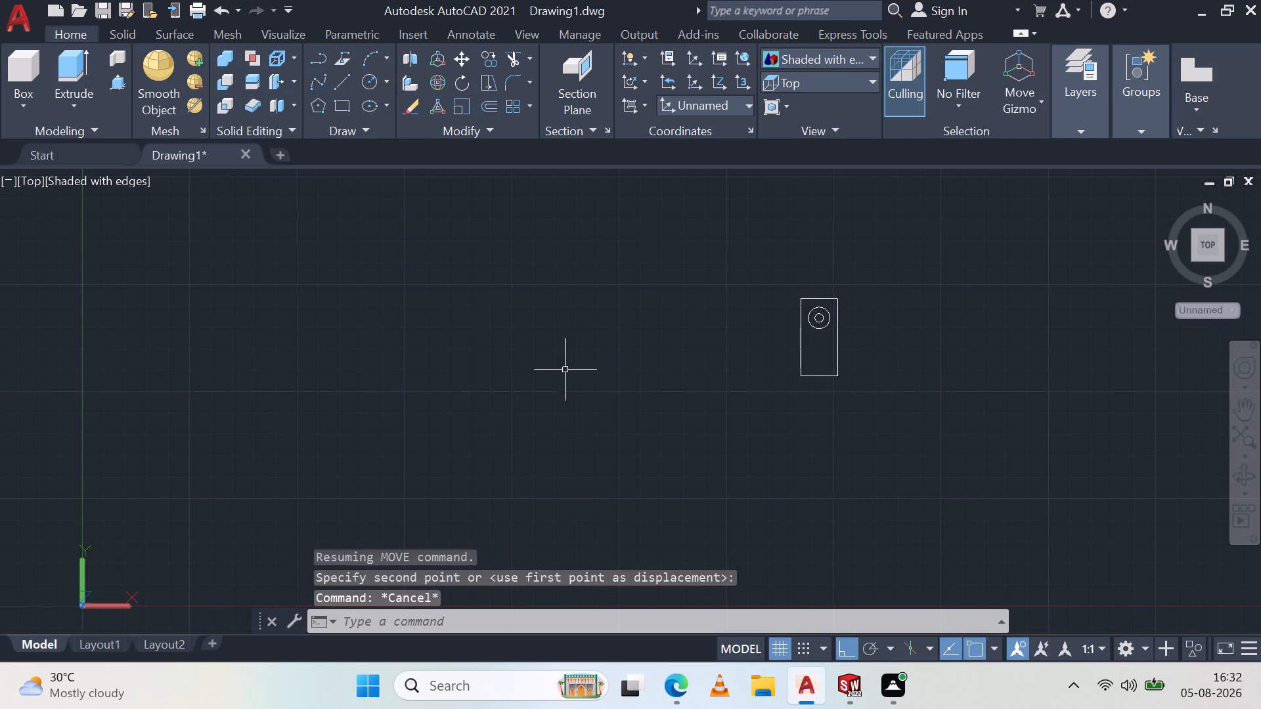
{"action": "key", "text": "Escape"}
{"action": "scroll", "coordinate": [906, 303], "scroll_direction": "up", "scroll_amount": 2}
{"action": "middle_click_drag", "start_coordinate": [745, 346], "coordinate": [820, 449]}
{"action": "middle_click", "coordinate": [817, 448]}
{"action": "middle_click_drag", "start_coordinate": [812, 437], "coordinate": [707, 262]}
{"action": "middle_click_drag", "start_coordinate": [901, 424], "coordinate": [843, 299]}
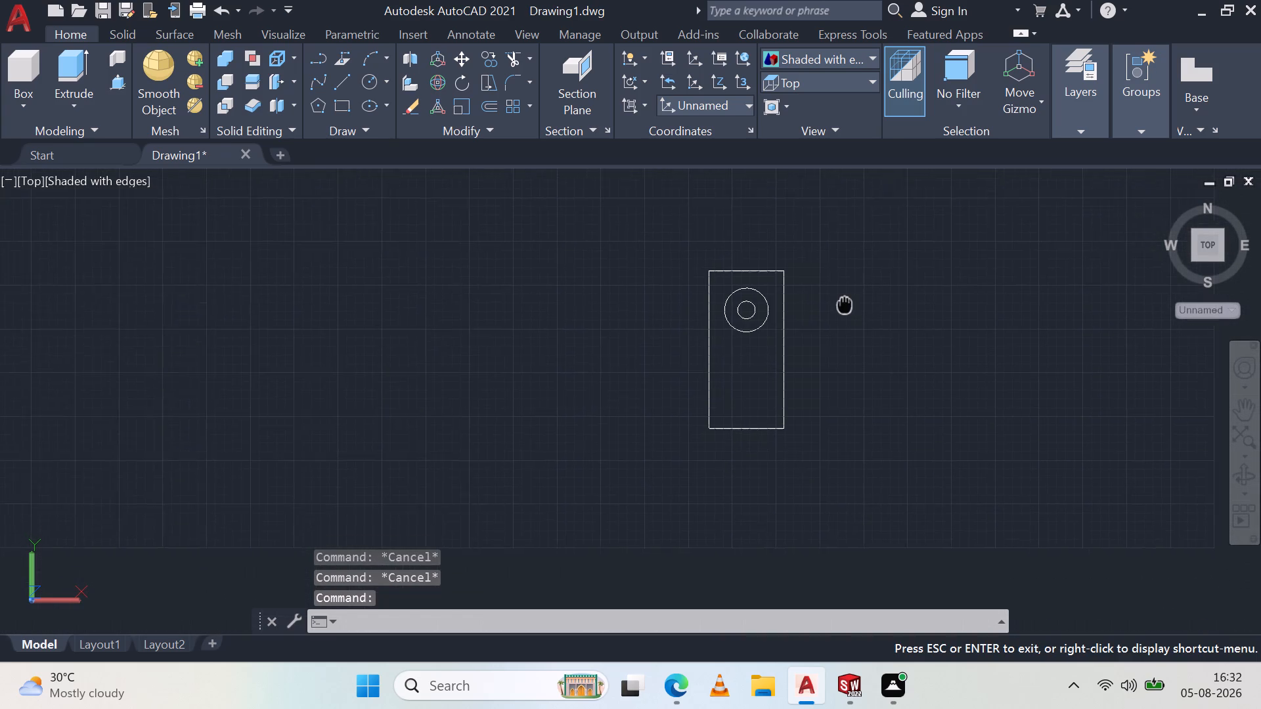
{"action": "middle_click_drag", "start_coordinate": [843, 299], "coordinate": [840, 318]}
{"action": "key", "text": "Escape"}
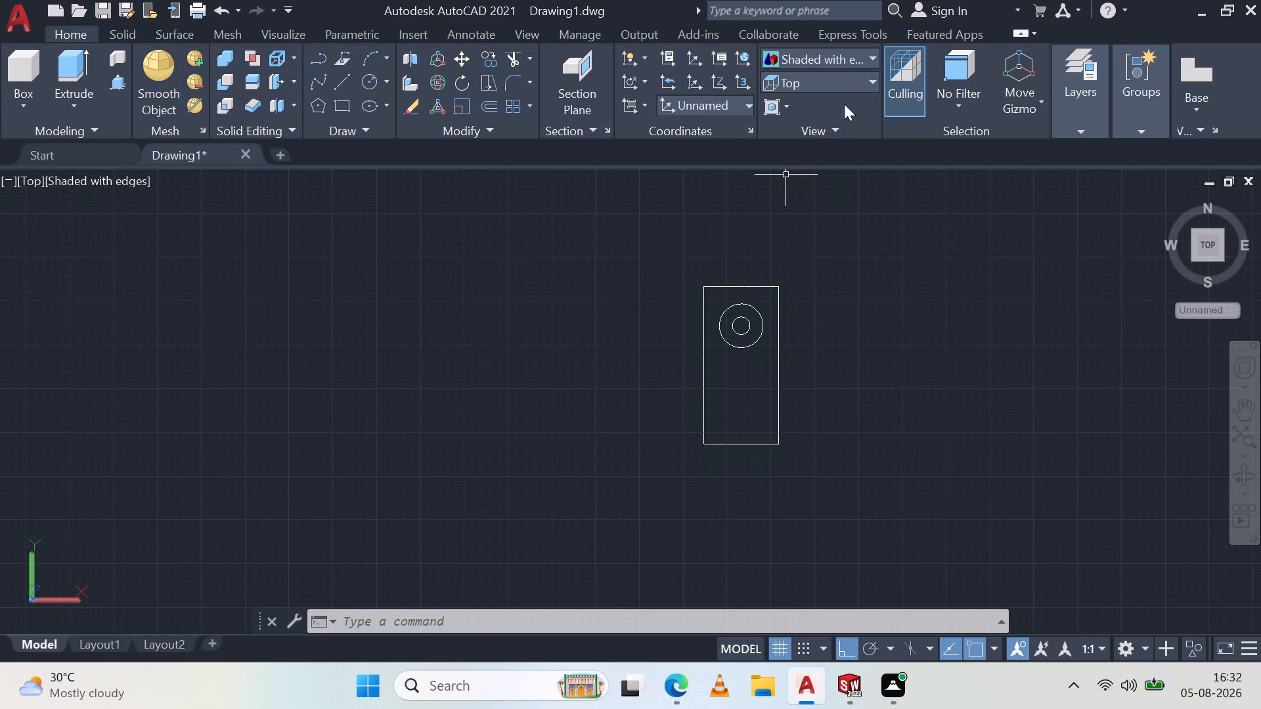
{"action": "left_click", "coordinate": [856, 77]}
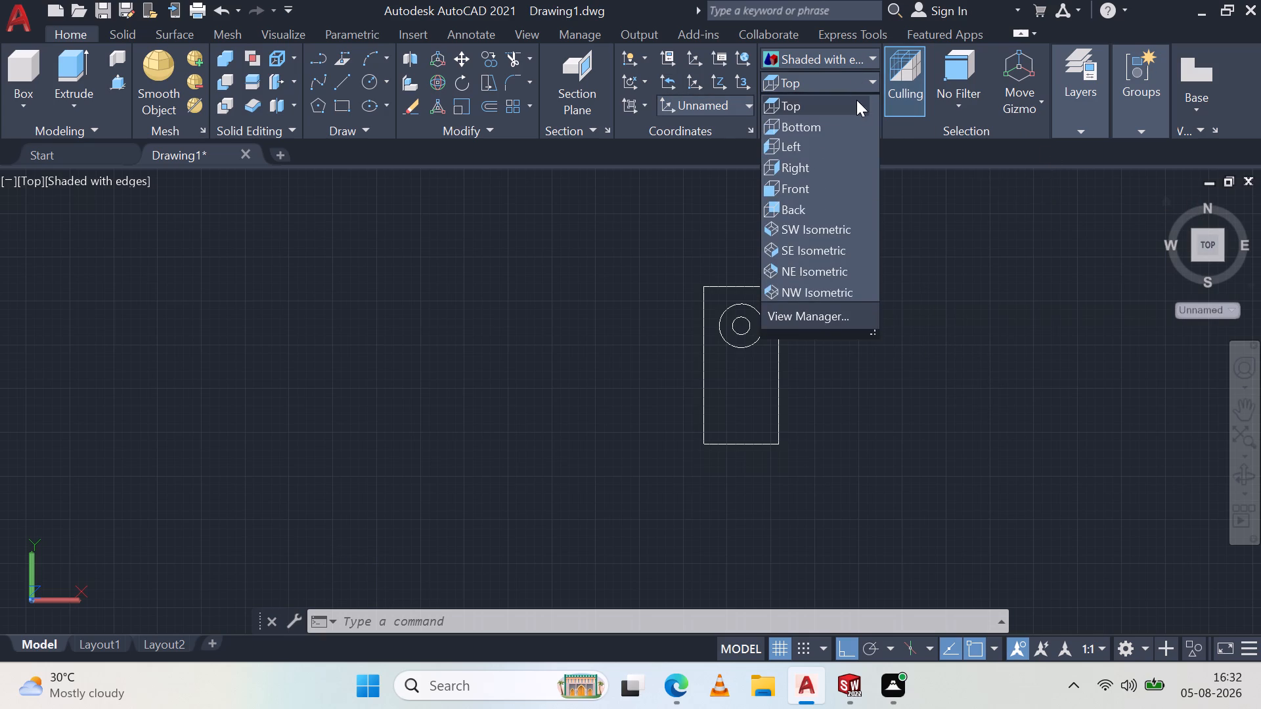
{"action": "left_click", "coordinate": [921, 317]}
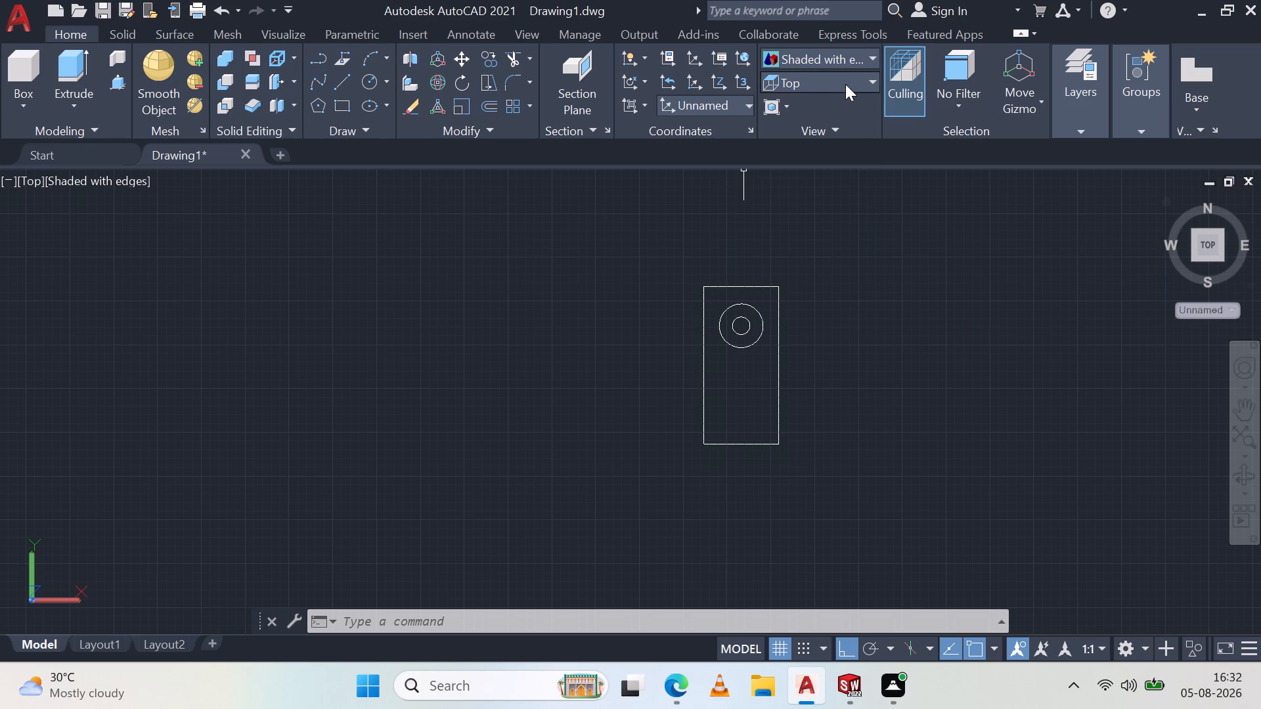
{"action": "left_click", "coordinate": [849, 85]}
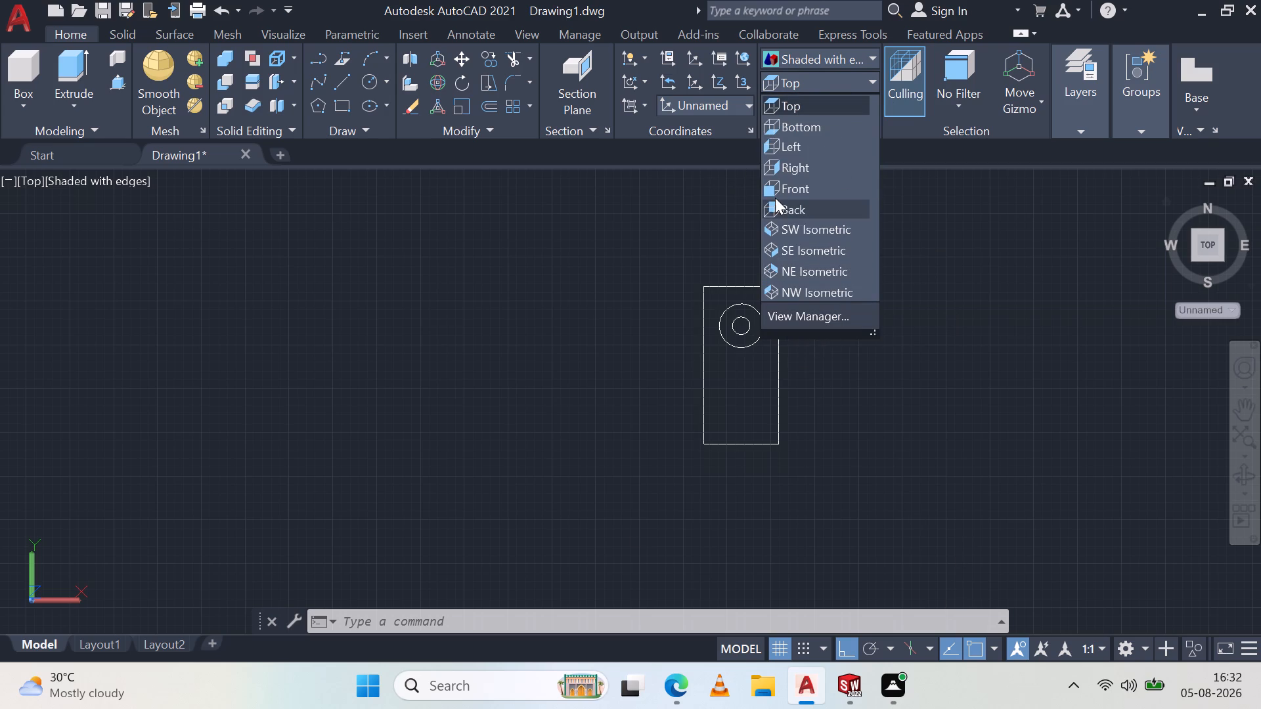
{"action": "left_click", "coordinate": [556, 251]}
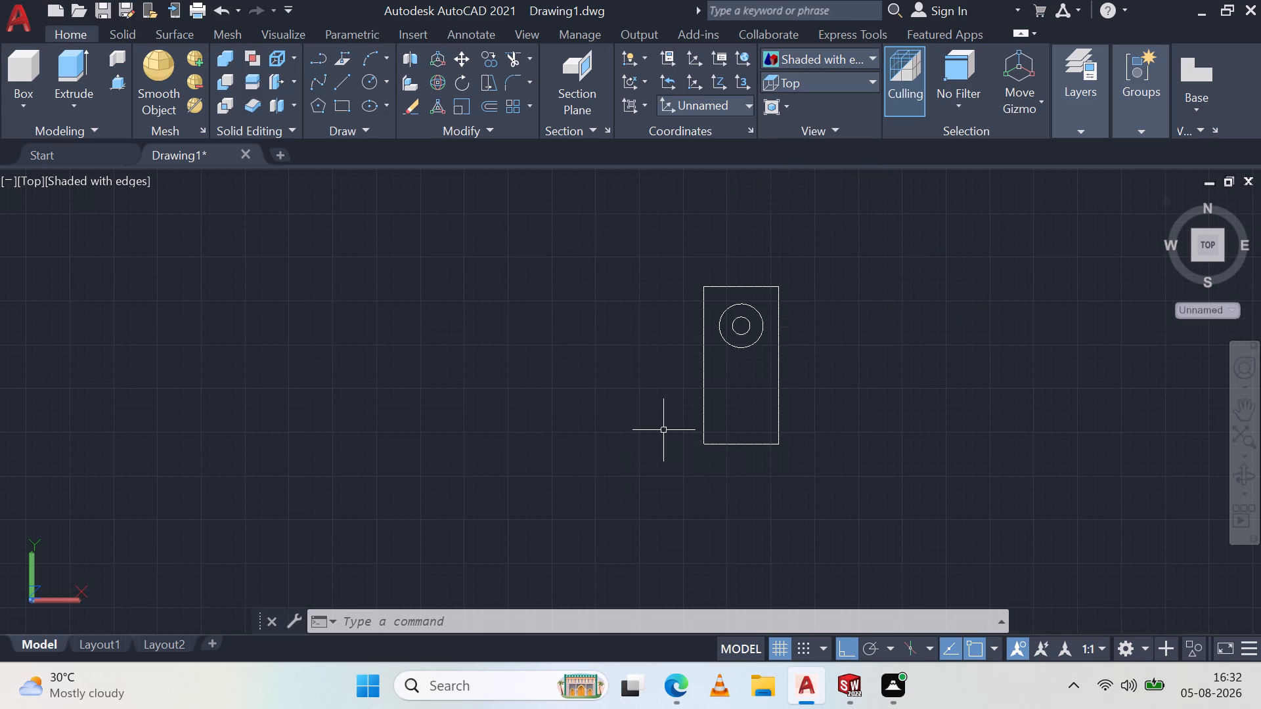
Orbit from the Top view to a tilted 3D view of the rectangle and circles, seen from the Left side.
{"action": "middle_click_drag", "start_coordinate": [602, 382], "coordinate": [749, 299], "text": "shift"}
{"action": "middle_click", "coordinate": [749, 299], "text": "shift"}
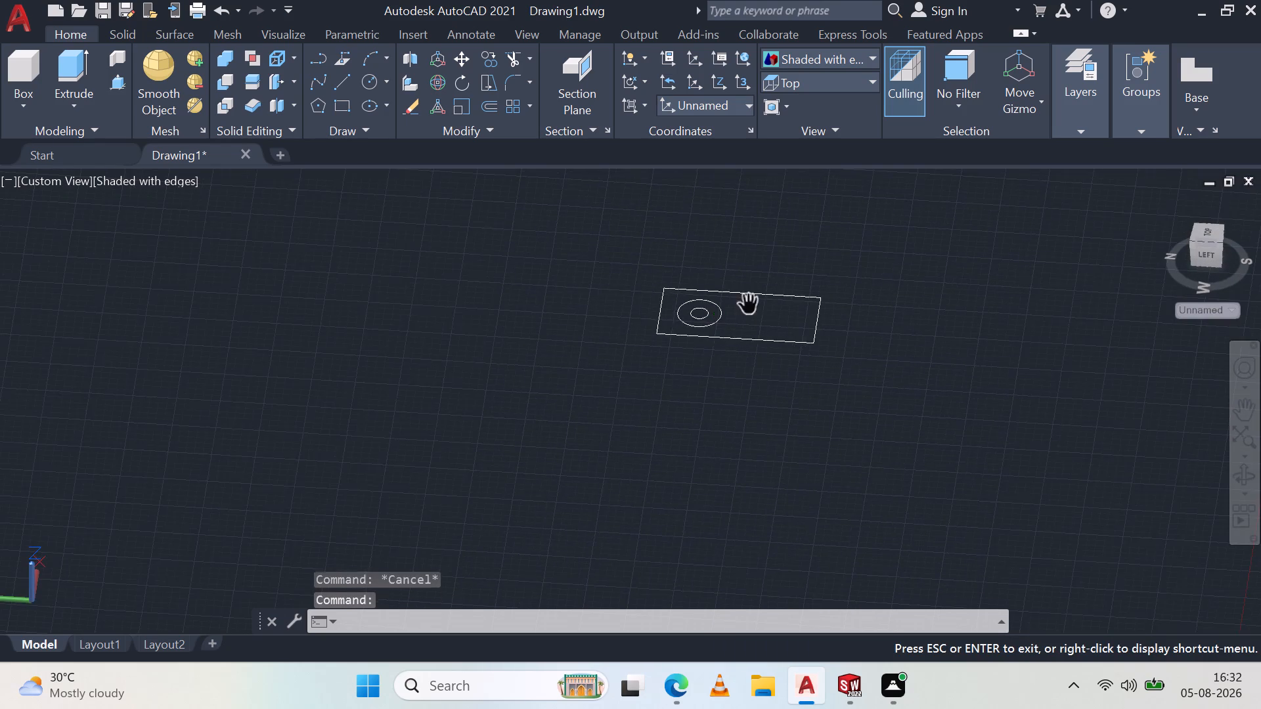
{"action": "scroll", "coordinate": [741, 324], "scroll_direction": "up", "scroll_amount": 2}
{"action": "middle_click_drag", "start_coordinate": [769, 278], "coordinate": [448, 459]}
{"action": "middle_click", "coordinate": [448, 459]}
{"action": "scroll", "coordinate": [577, 447], "scroll_direction": "up", "scroll_amount": 1}
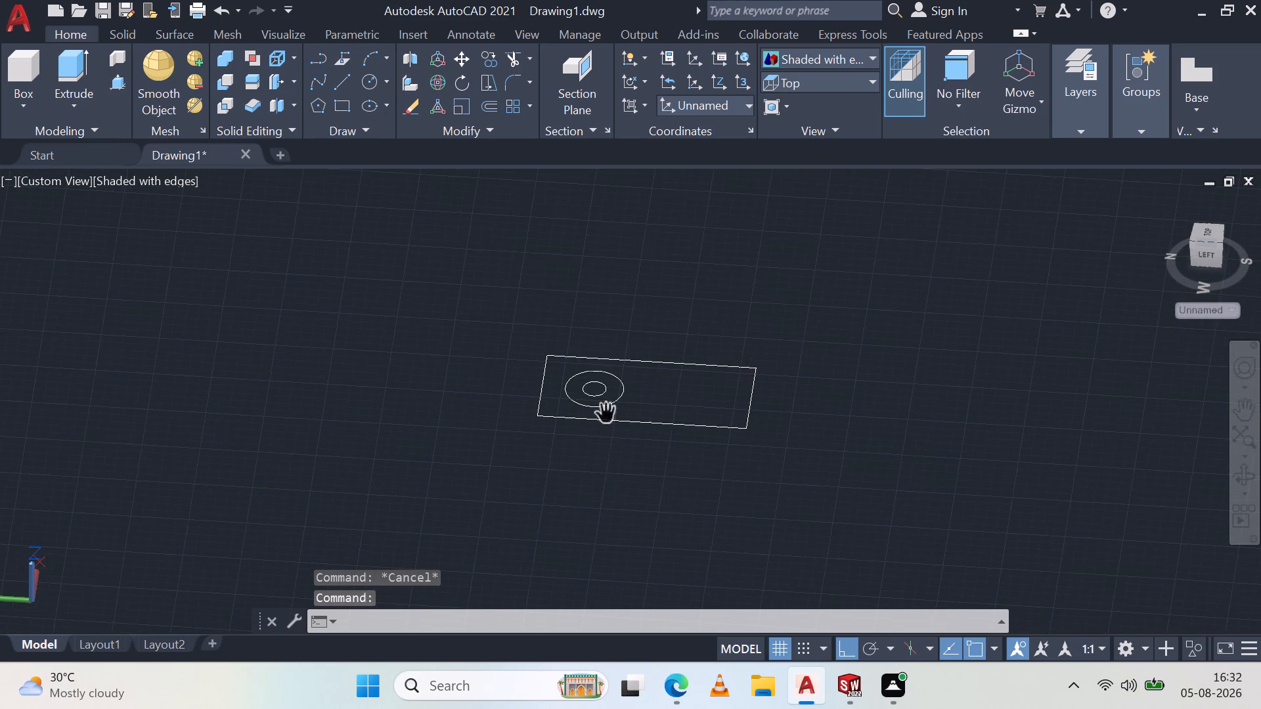
{"action": "scroll", "coordinate": [653, 372], "scroll_direction": "up", "scroll_amount": 1}
{"action": "middle_click_drag", "start_coordinate": [653, 372], "coordinate": [565, 386]}
{"action": "key", "text": "Escape"}
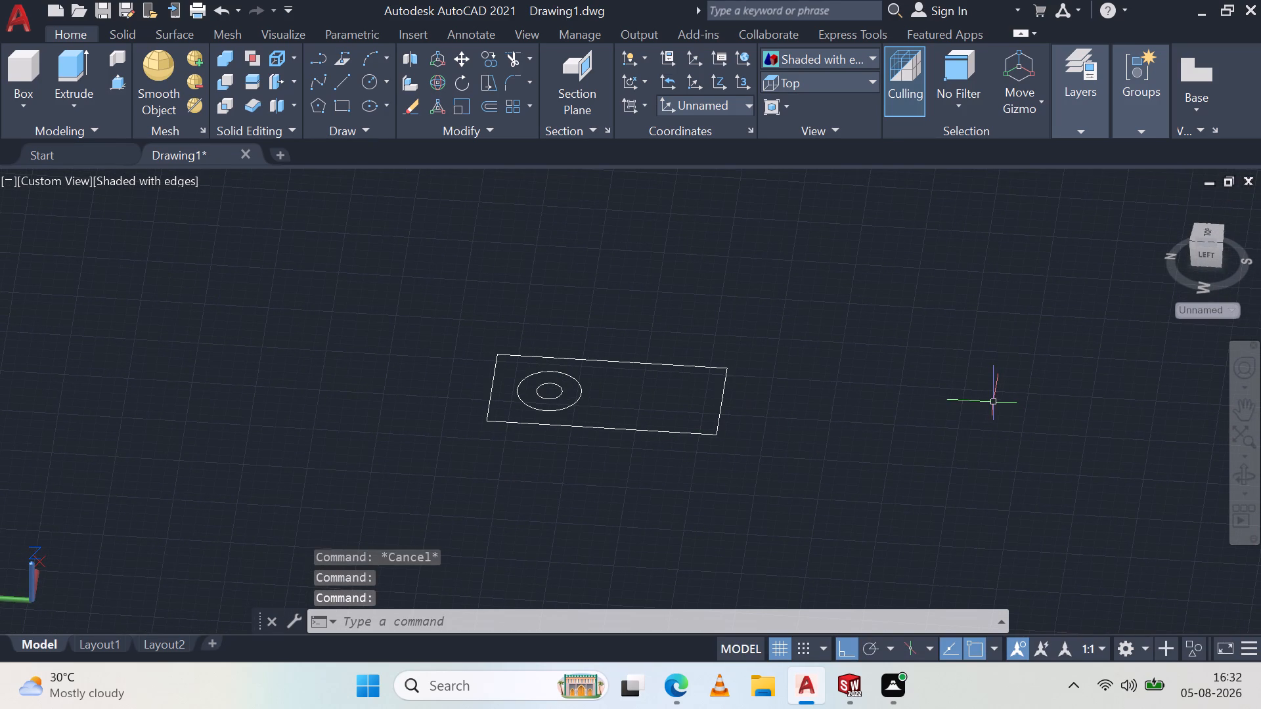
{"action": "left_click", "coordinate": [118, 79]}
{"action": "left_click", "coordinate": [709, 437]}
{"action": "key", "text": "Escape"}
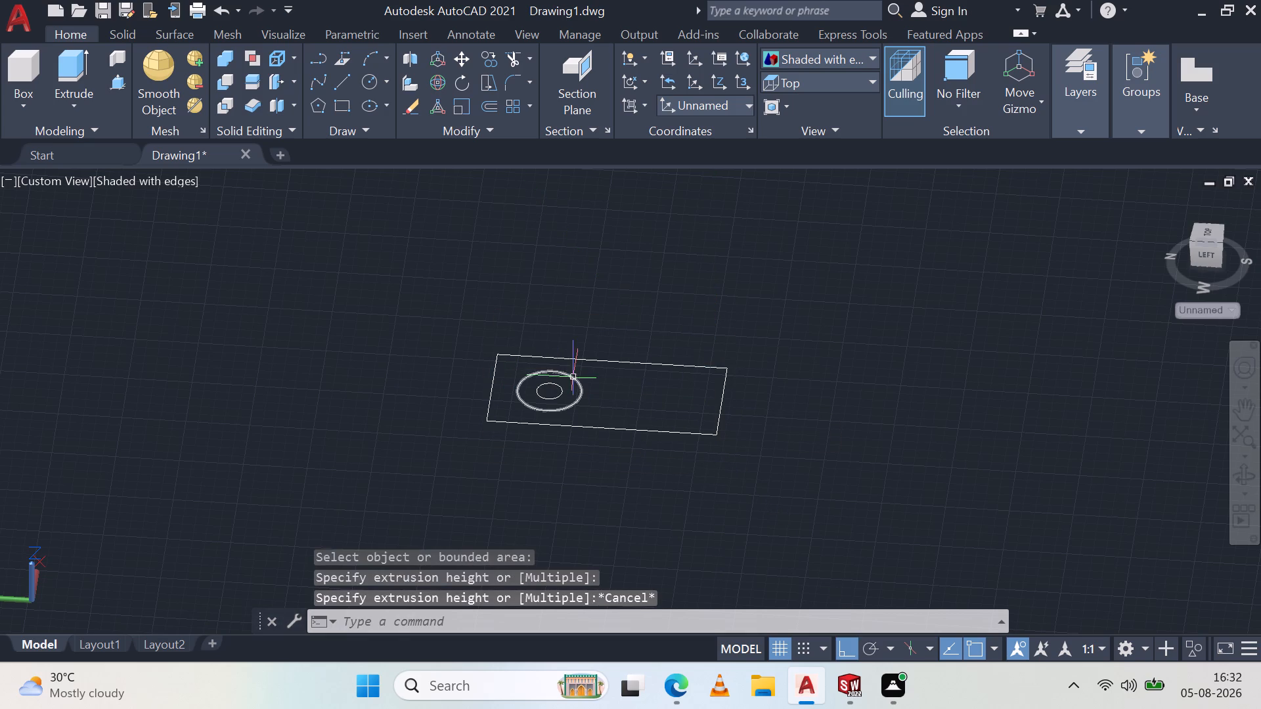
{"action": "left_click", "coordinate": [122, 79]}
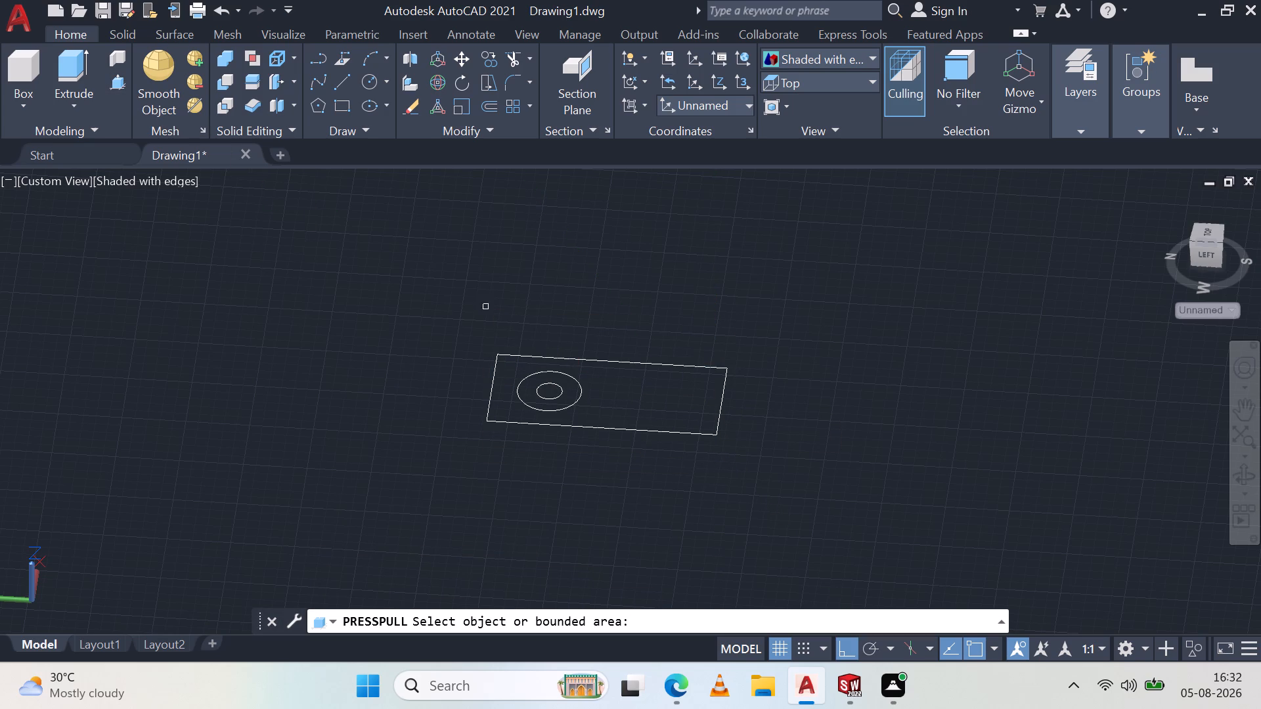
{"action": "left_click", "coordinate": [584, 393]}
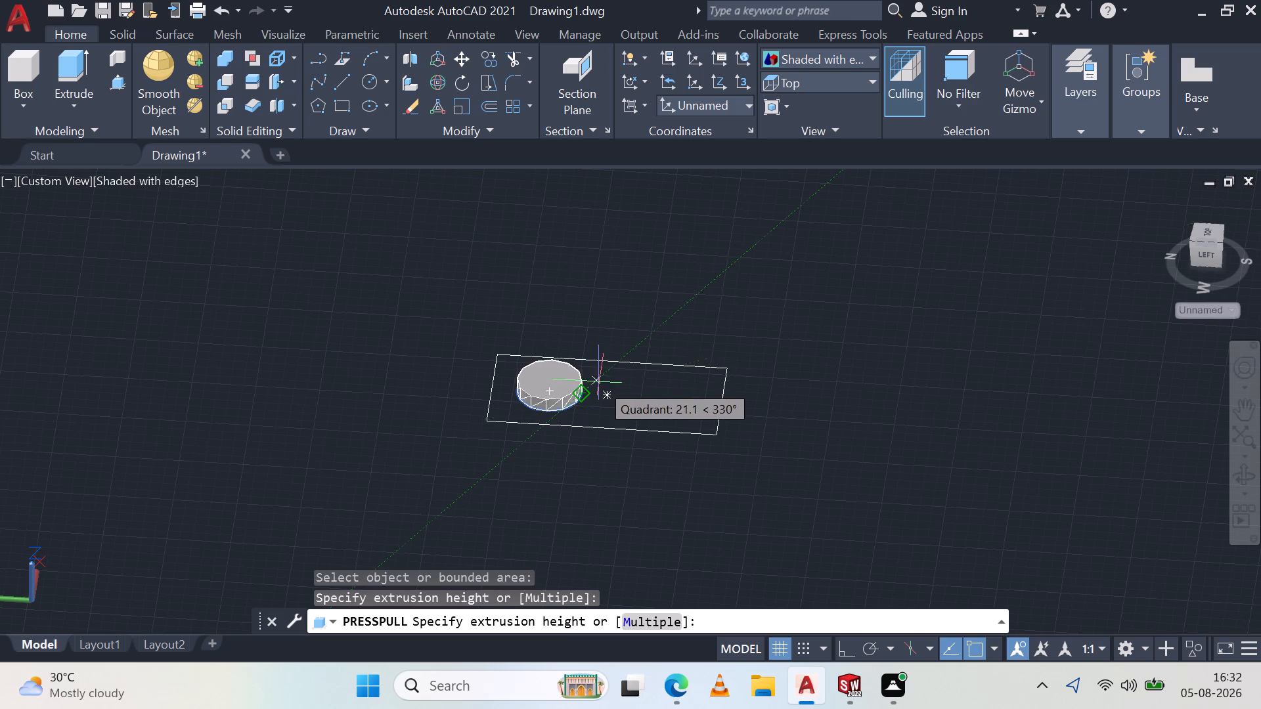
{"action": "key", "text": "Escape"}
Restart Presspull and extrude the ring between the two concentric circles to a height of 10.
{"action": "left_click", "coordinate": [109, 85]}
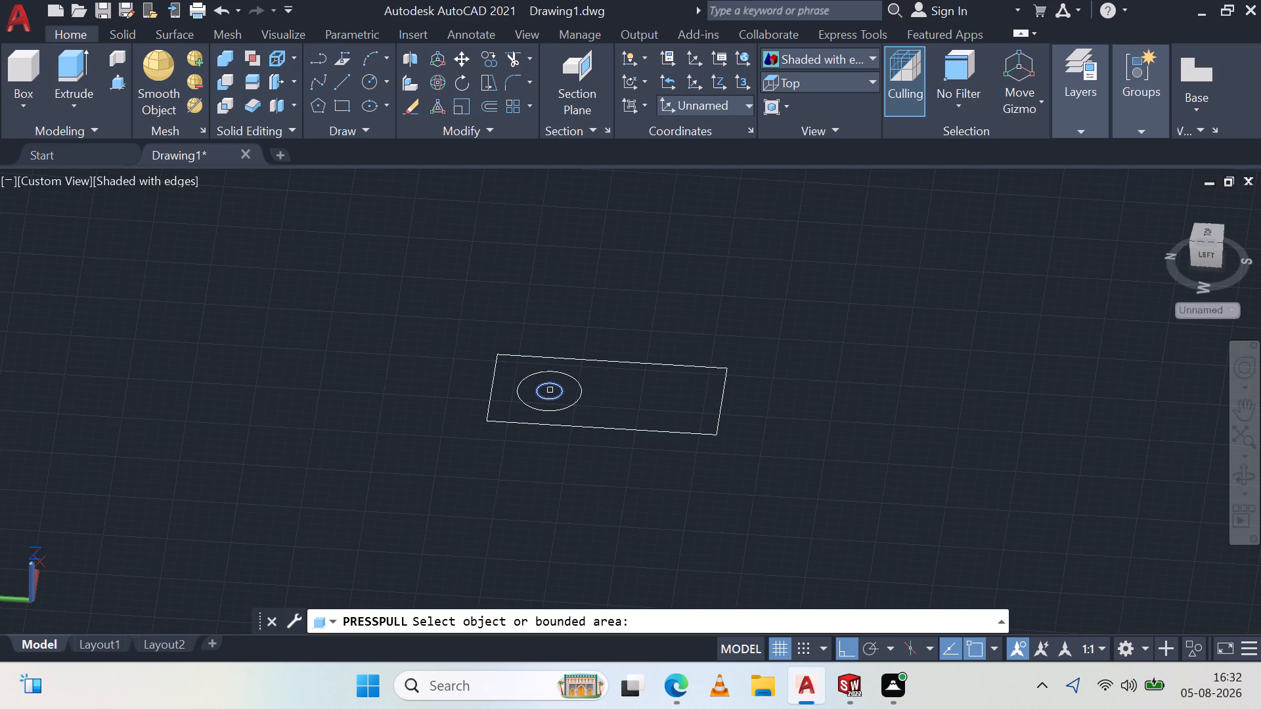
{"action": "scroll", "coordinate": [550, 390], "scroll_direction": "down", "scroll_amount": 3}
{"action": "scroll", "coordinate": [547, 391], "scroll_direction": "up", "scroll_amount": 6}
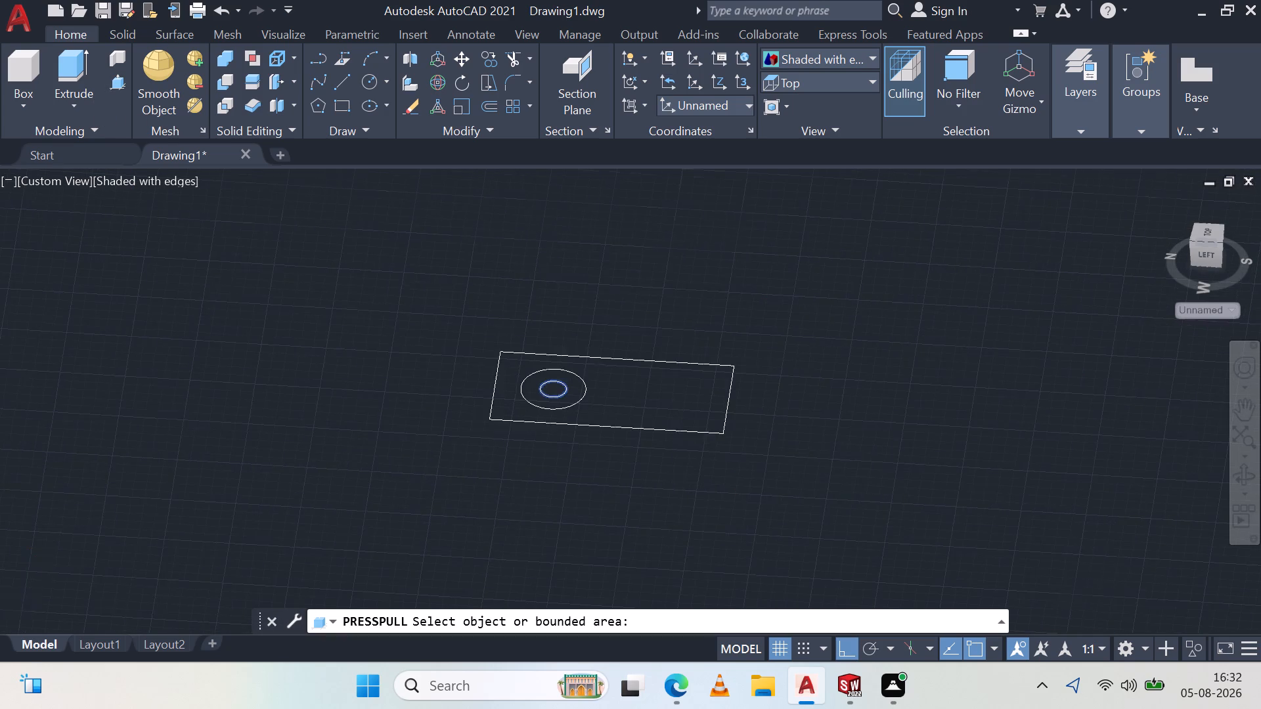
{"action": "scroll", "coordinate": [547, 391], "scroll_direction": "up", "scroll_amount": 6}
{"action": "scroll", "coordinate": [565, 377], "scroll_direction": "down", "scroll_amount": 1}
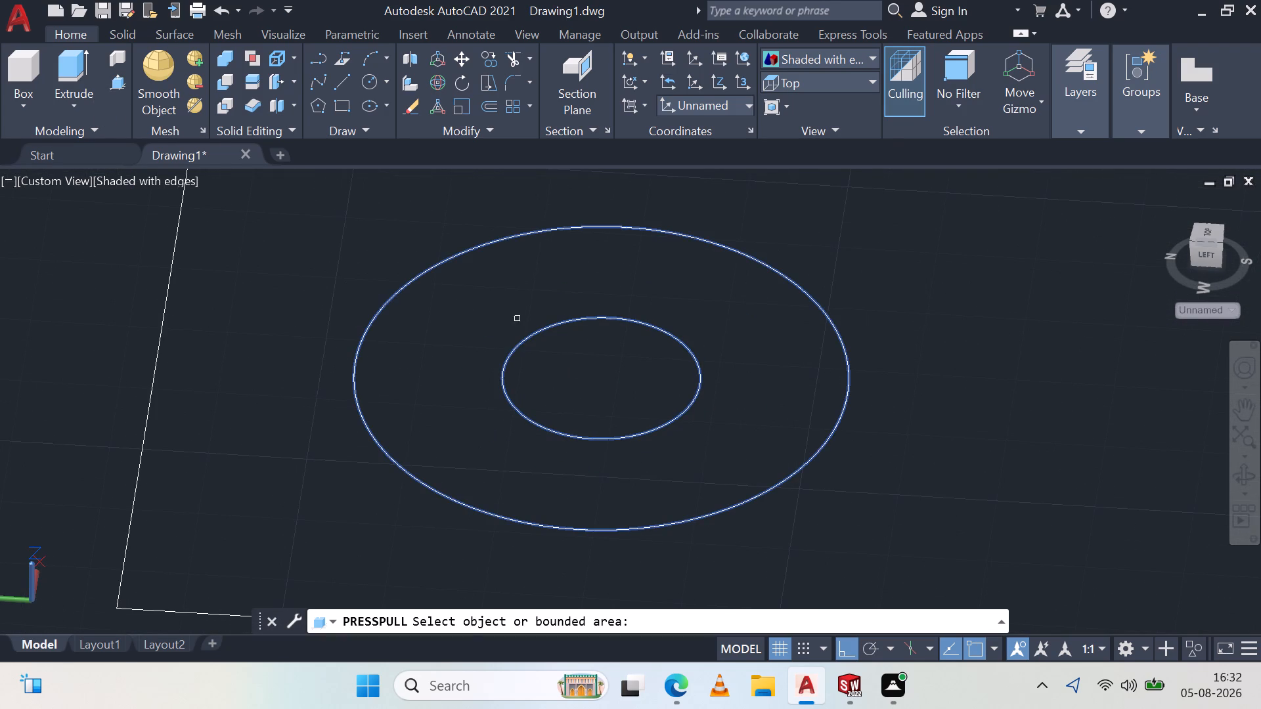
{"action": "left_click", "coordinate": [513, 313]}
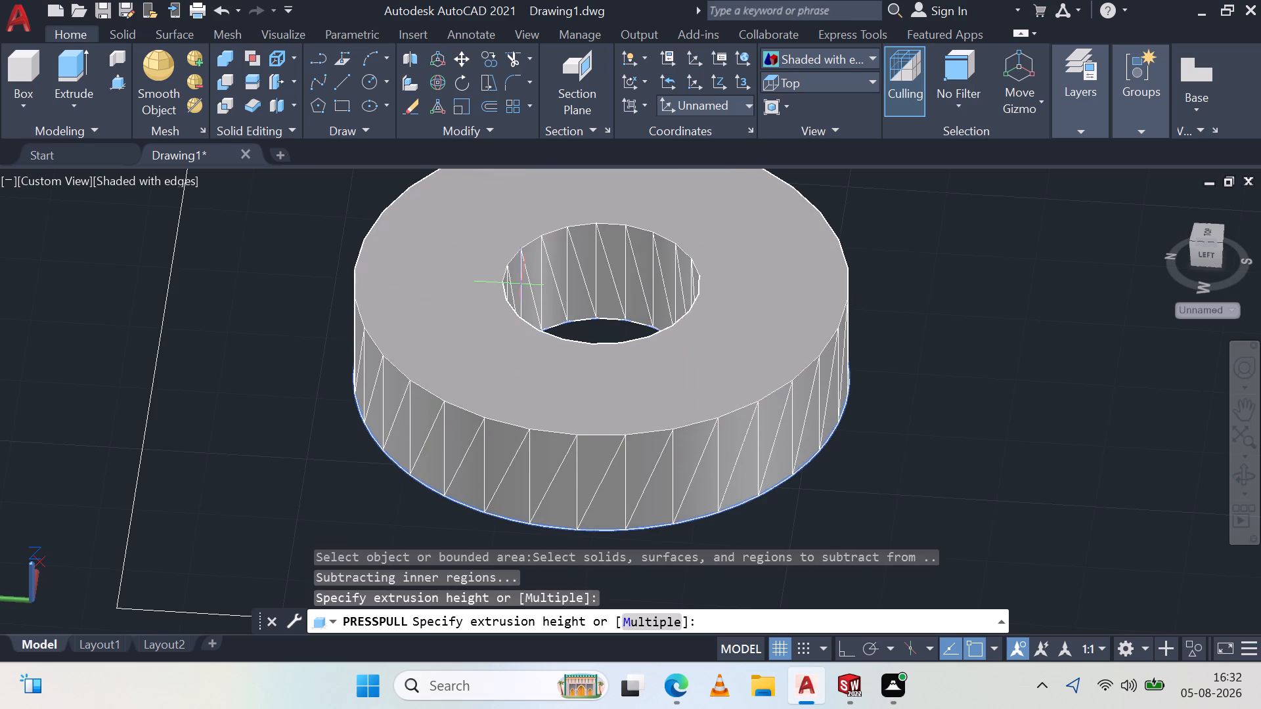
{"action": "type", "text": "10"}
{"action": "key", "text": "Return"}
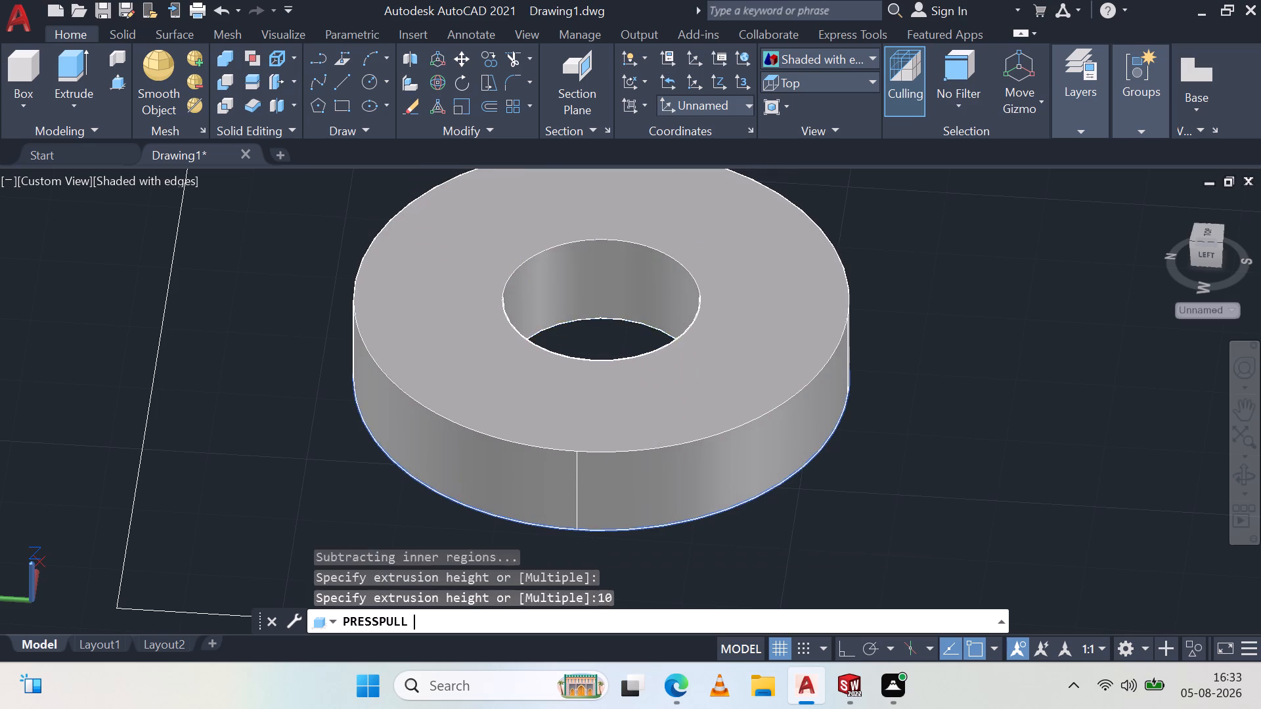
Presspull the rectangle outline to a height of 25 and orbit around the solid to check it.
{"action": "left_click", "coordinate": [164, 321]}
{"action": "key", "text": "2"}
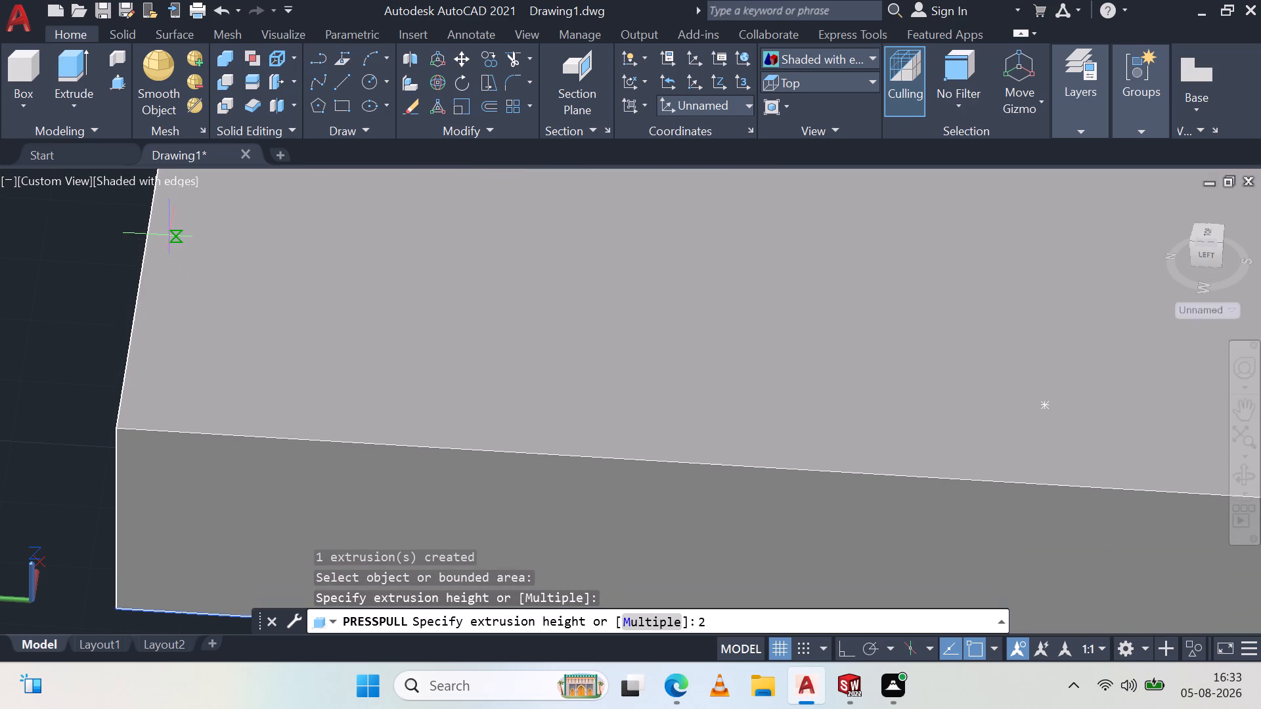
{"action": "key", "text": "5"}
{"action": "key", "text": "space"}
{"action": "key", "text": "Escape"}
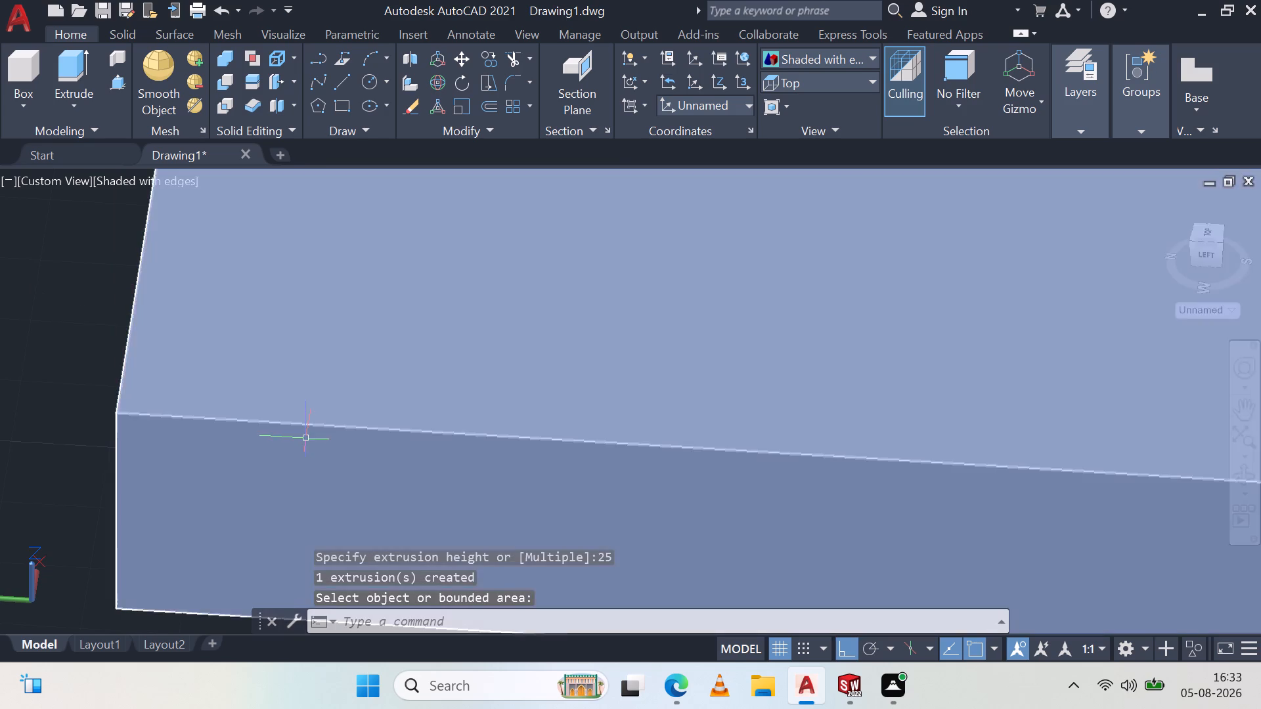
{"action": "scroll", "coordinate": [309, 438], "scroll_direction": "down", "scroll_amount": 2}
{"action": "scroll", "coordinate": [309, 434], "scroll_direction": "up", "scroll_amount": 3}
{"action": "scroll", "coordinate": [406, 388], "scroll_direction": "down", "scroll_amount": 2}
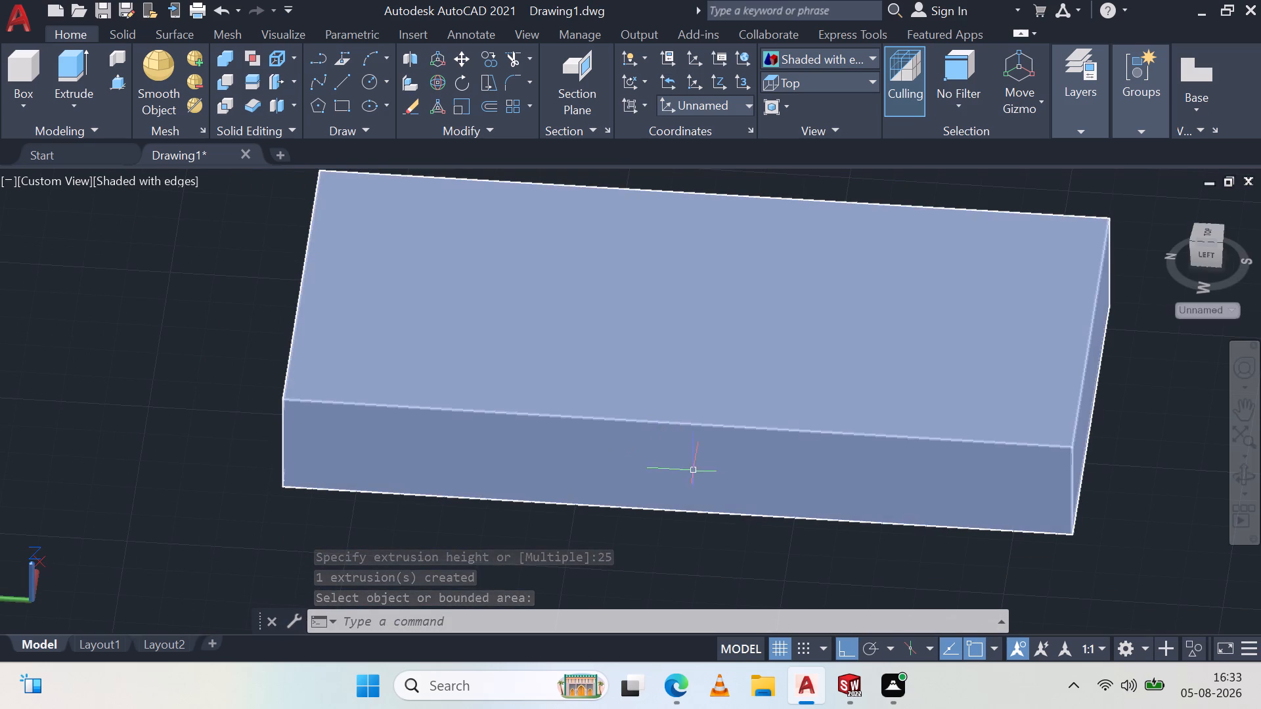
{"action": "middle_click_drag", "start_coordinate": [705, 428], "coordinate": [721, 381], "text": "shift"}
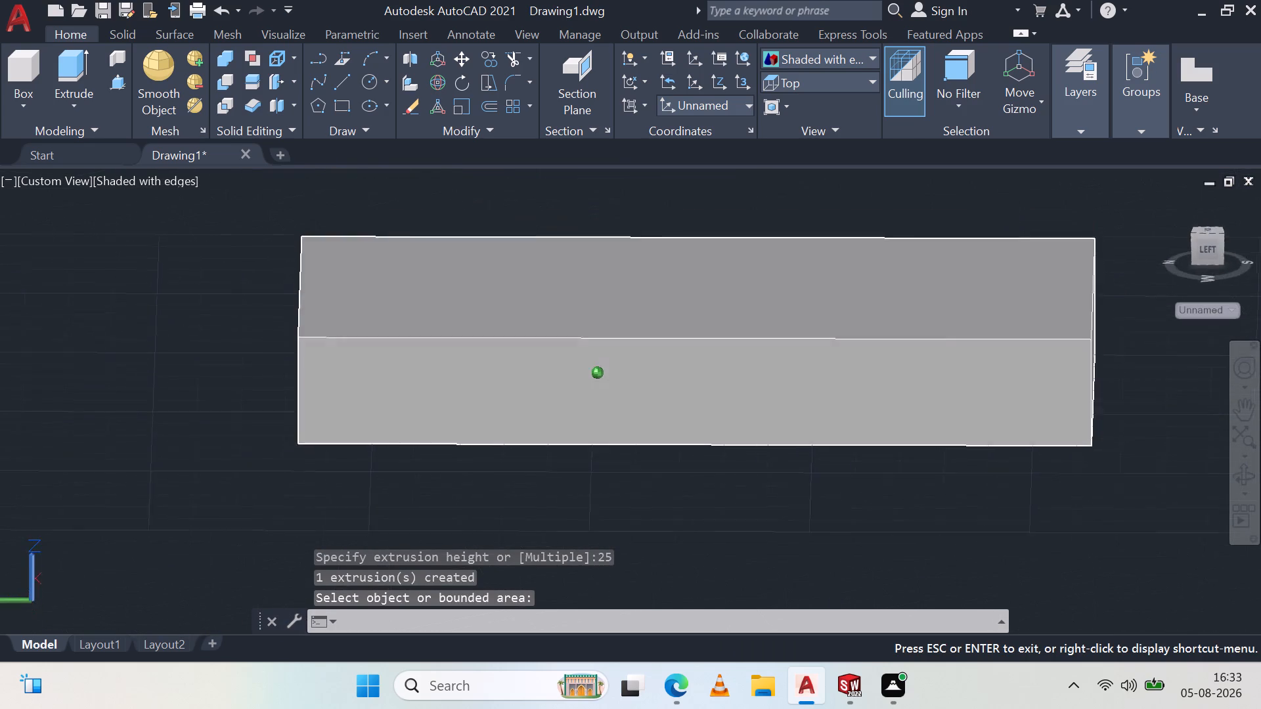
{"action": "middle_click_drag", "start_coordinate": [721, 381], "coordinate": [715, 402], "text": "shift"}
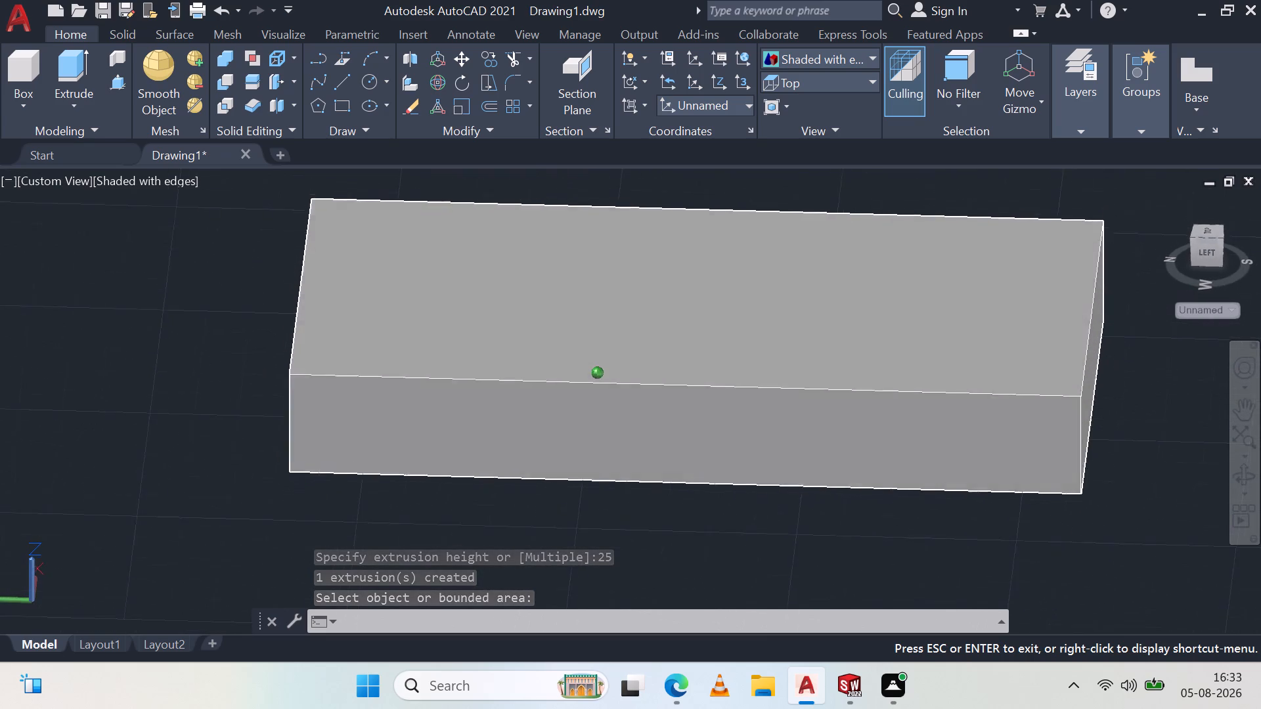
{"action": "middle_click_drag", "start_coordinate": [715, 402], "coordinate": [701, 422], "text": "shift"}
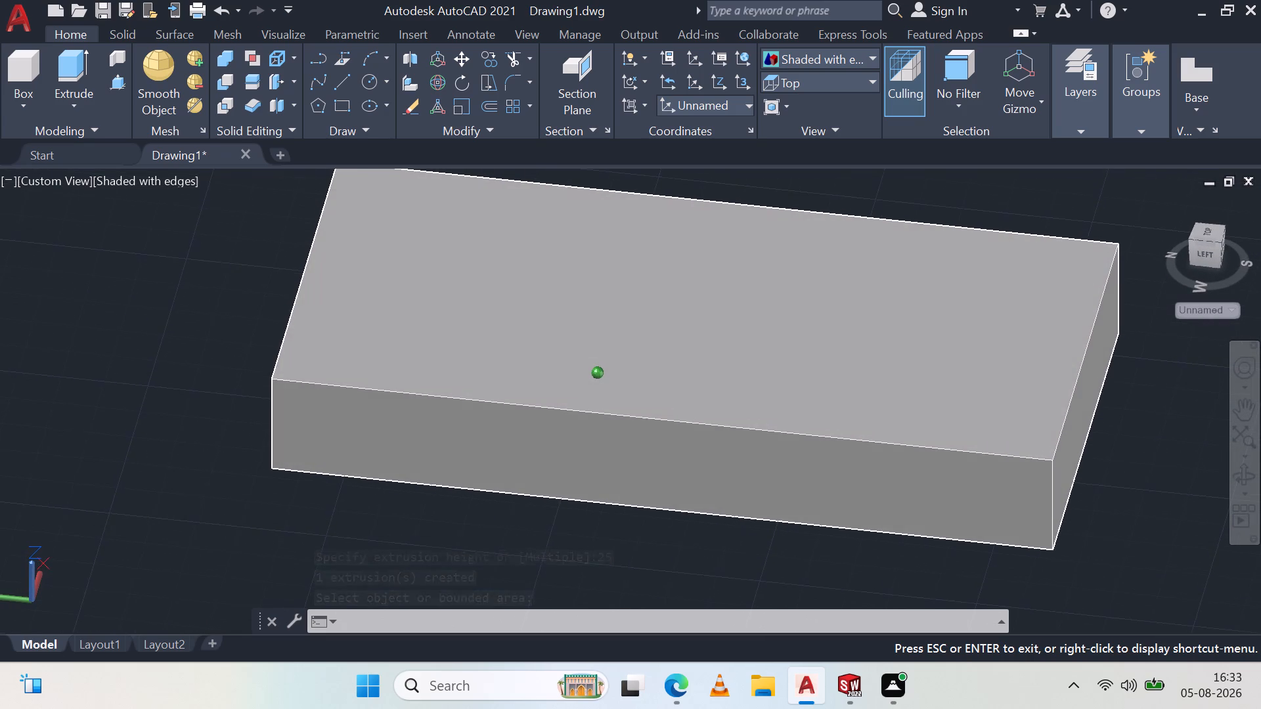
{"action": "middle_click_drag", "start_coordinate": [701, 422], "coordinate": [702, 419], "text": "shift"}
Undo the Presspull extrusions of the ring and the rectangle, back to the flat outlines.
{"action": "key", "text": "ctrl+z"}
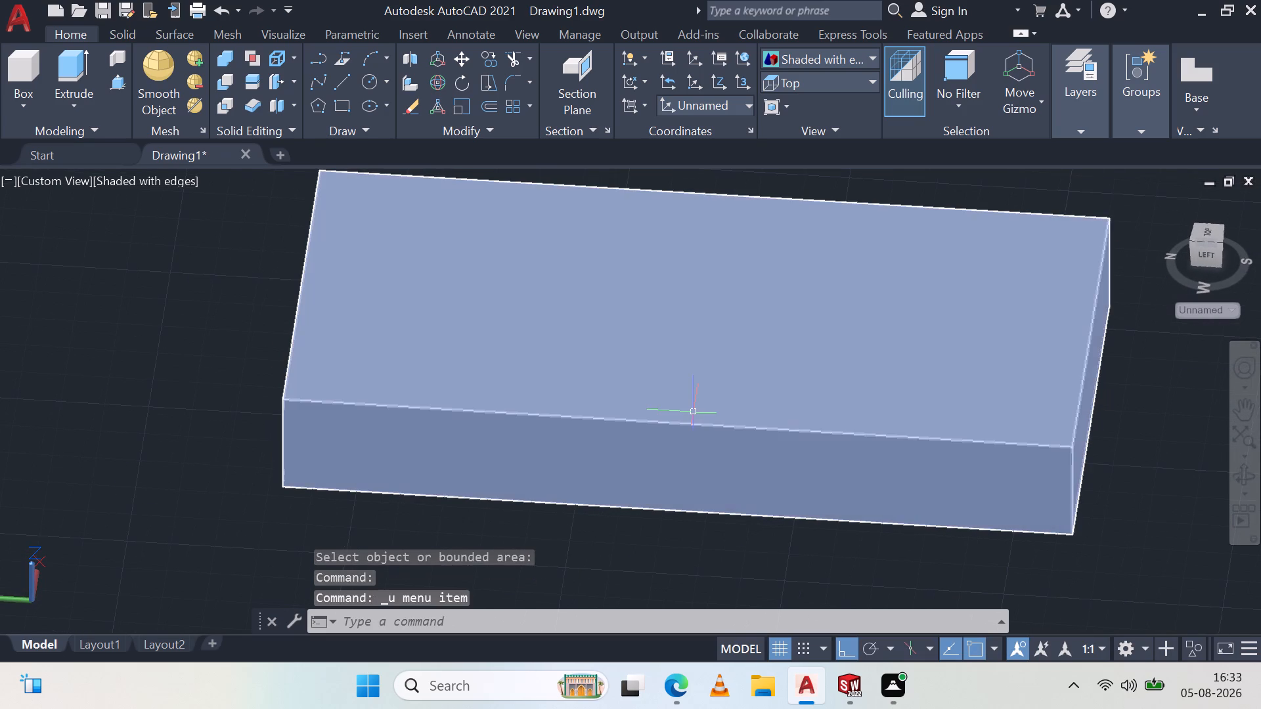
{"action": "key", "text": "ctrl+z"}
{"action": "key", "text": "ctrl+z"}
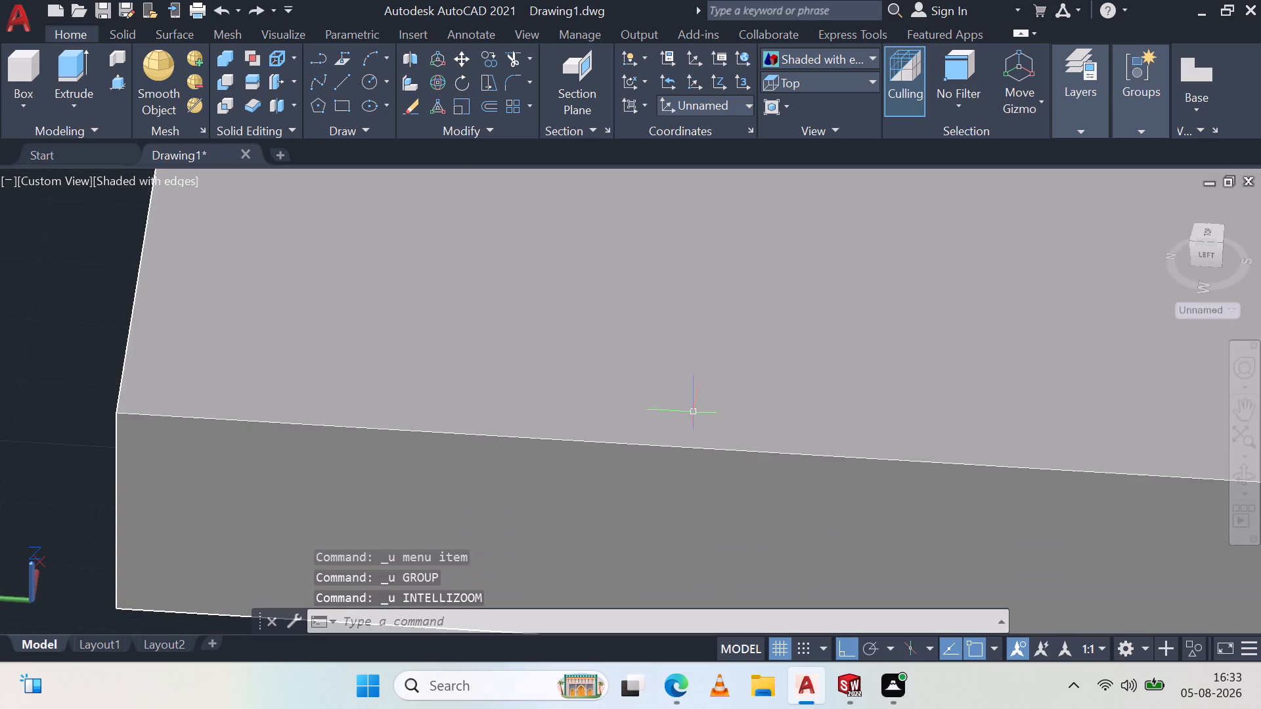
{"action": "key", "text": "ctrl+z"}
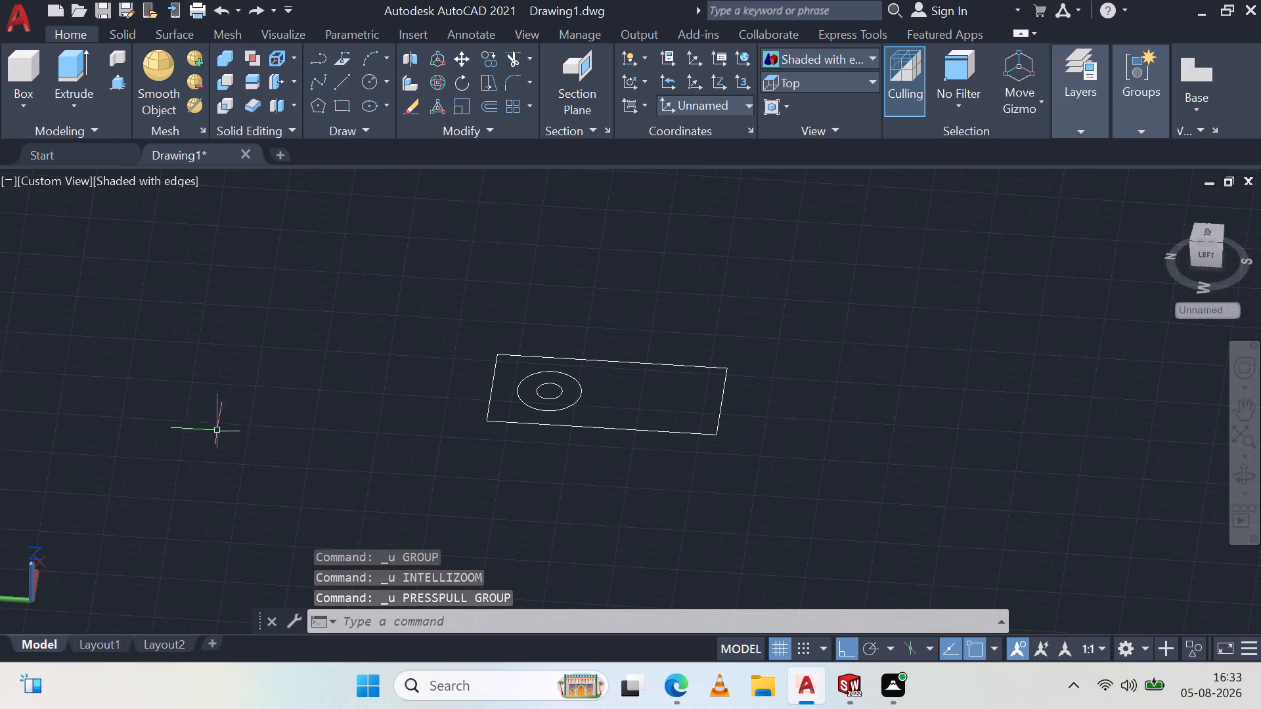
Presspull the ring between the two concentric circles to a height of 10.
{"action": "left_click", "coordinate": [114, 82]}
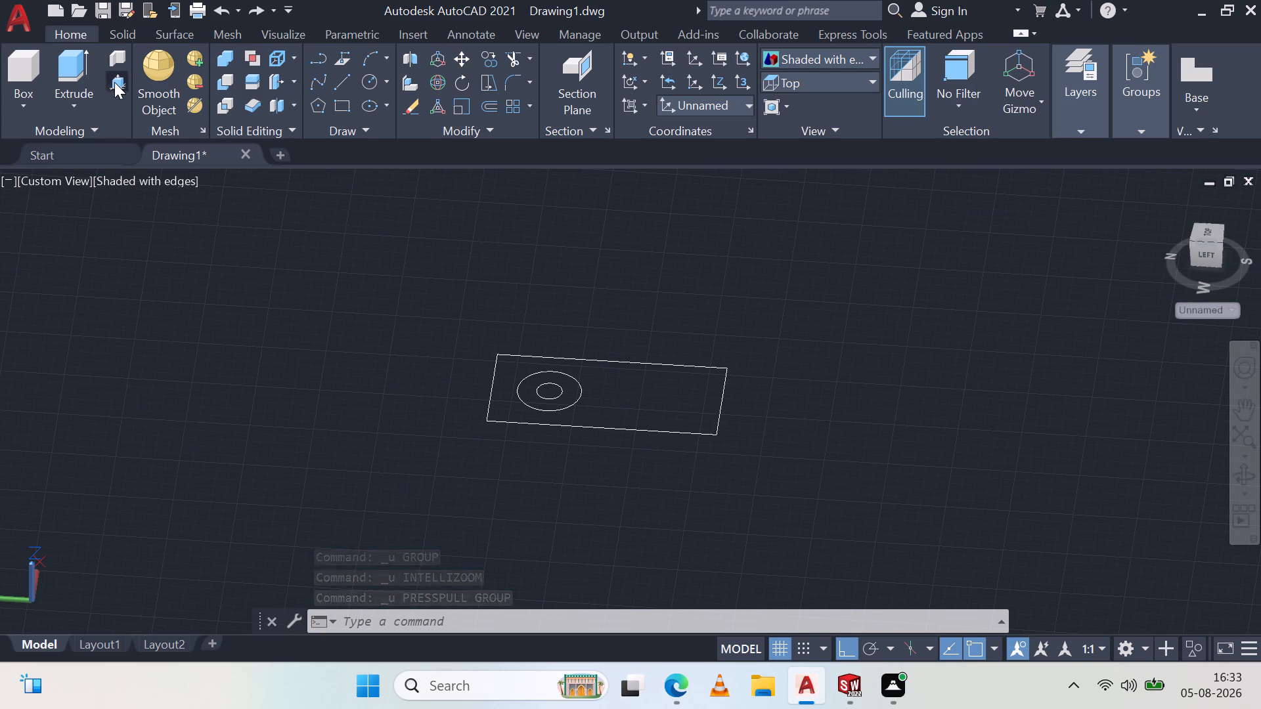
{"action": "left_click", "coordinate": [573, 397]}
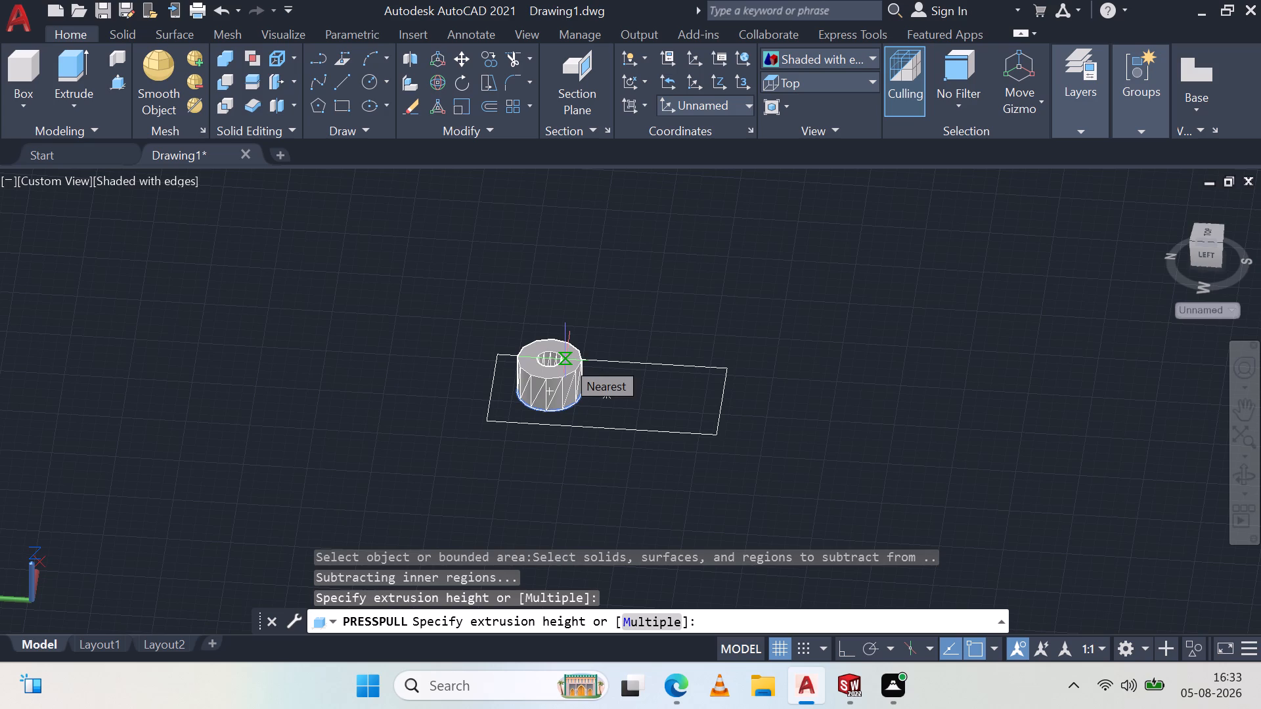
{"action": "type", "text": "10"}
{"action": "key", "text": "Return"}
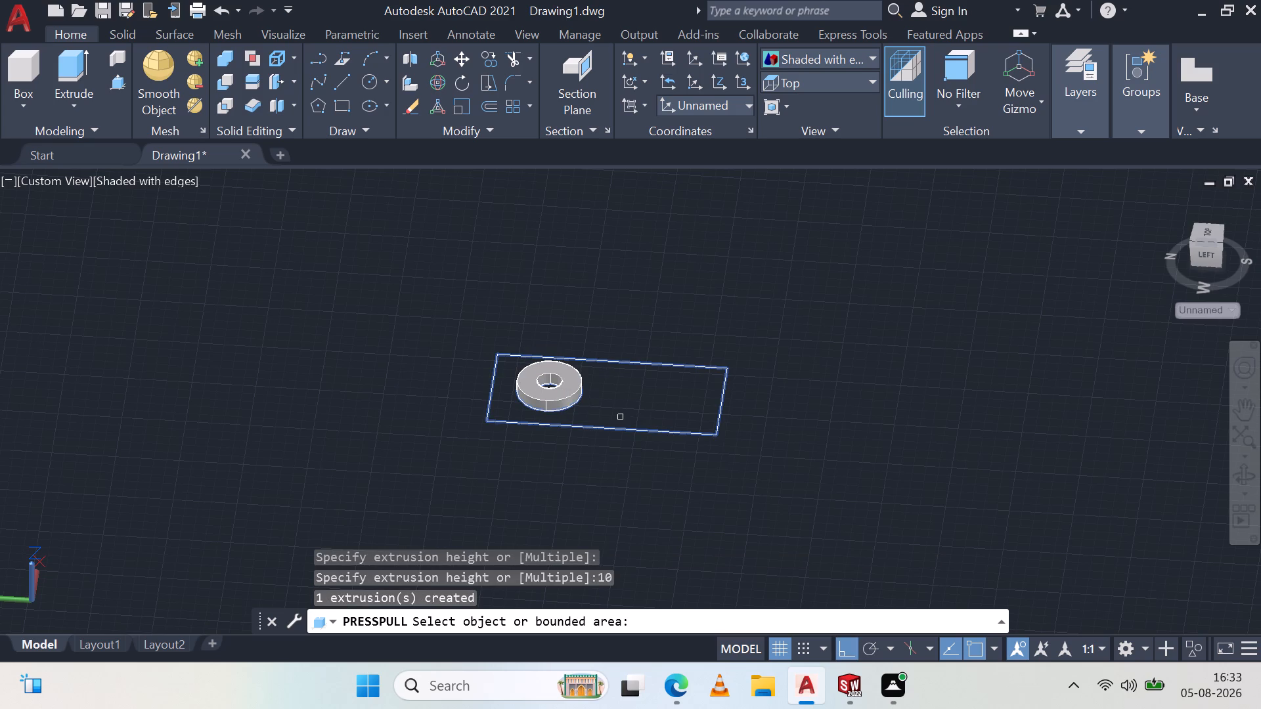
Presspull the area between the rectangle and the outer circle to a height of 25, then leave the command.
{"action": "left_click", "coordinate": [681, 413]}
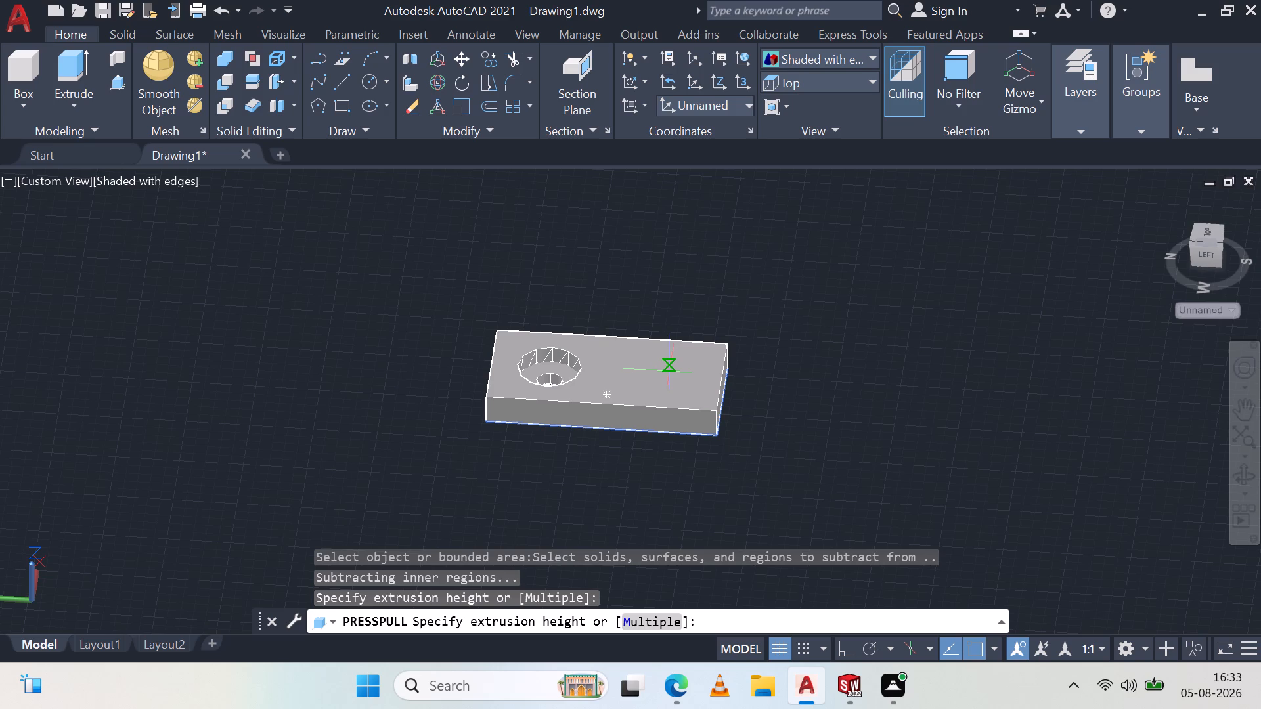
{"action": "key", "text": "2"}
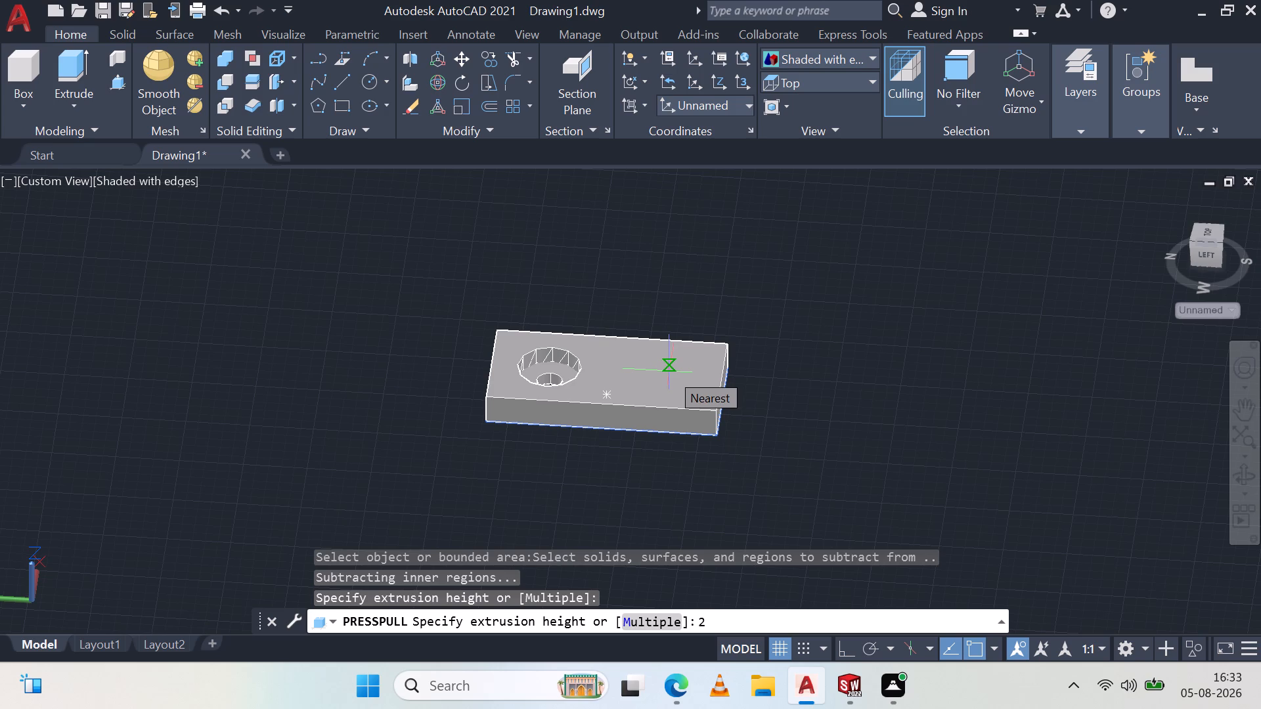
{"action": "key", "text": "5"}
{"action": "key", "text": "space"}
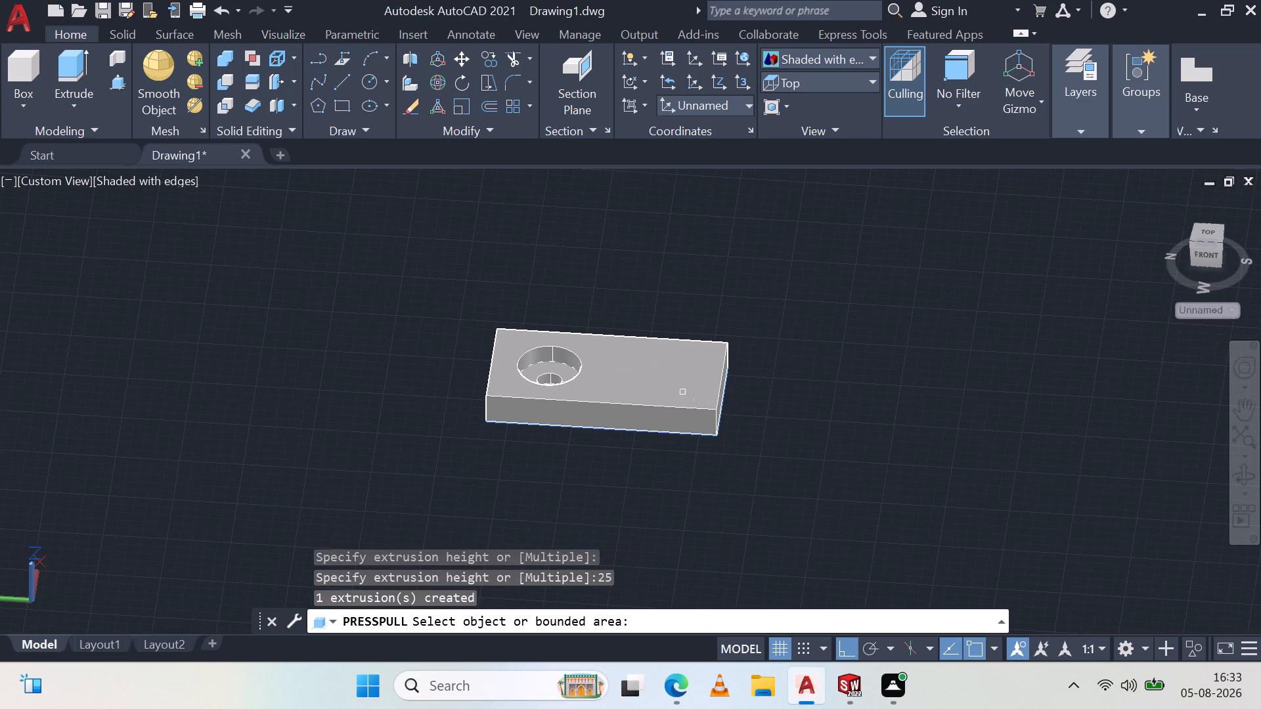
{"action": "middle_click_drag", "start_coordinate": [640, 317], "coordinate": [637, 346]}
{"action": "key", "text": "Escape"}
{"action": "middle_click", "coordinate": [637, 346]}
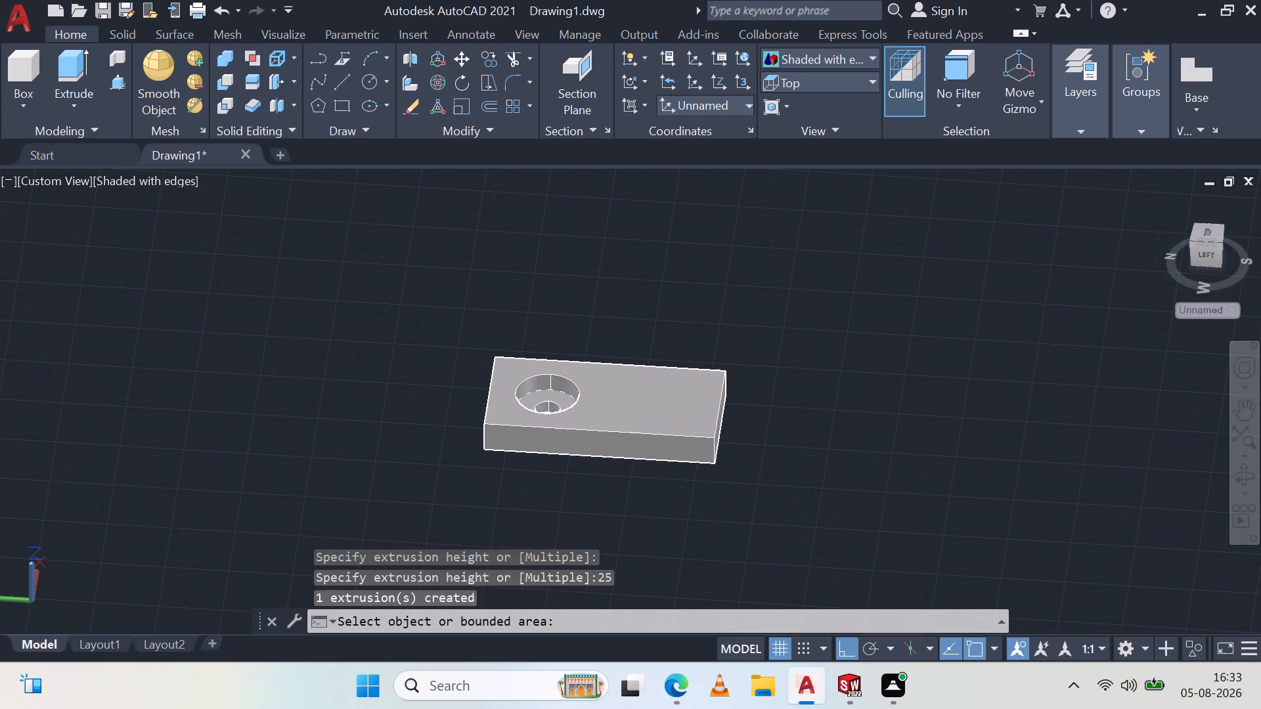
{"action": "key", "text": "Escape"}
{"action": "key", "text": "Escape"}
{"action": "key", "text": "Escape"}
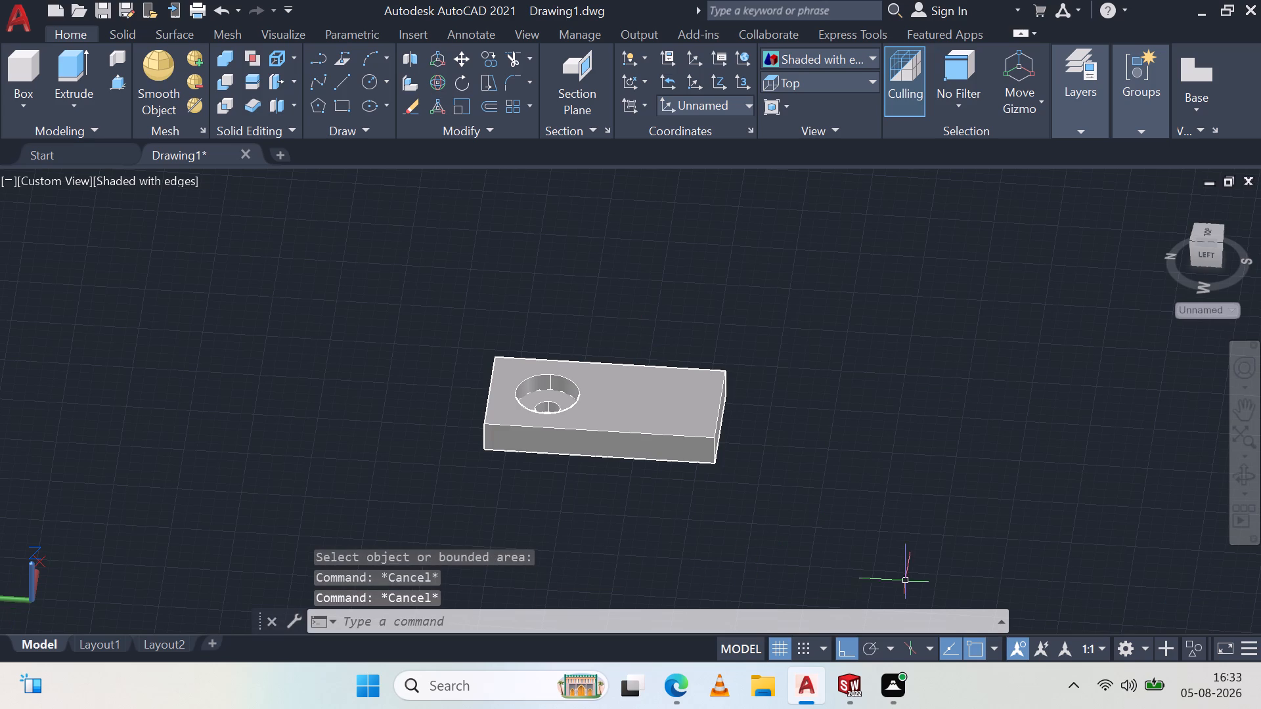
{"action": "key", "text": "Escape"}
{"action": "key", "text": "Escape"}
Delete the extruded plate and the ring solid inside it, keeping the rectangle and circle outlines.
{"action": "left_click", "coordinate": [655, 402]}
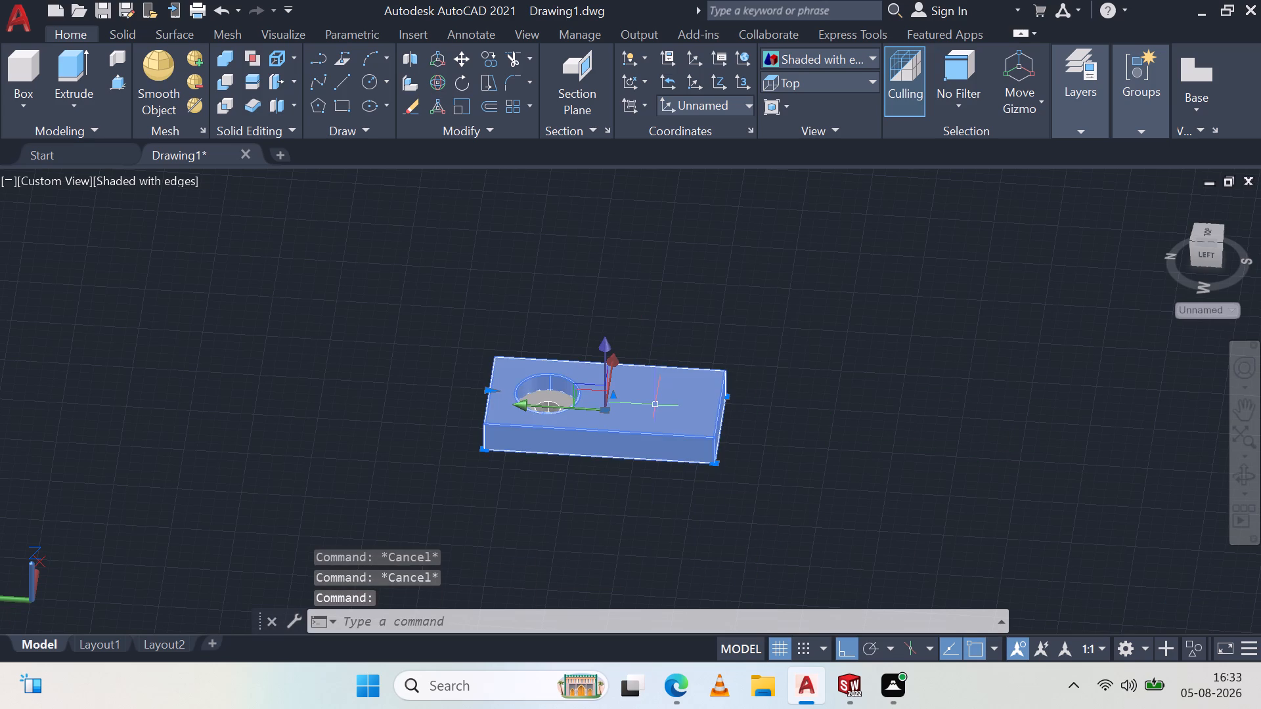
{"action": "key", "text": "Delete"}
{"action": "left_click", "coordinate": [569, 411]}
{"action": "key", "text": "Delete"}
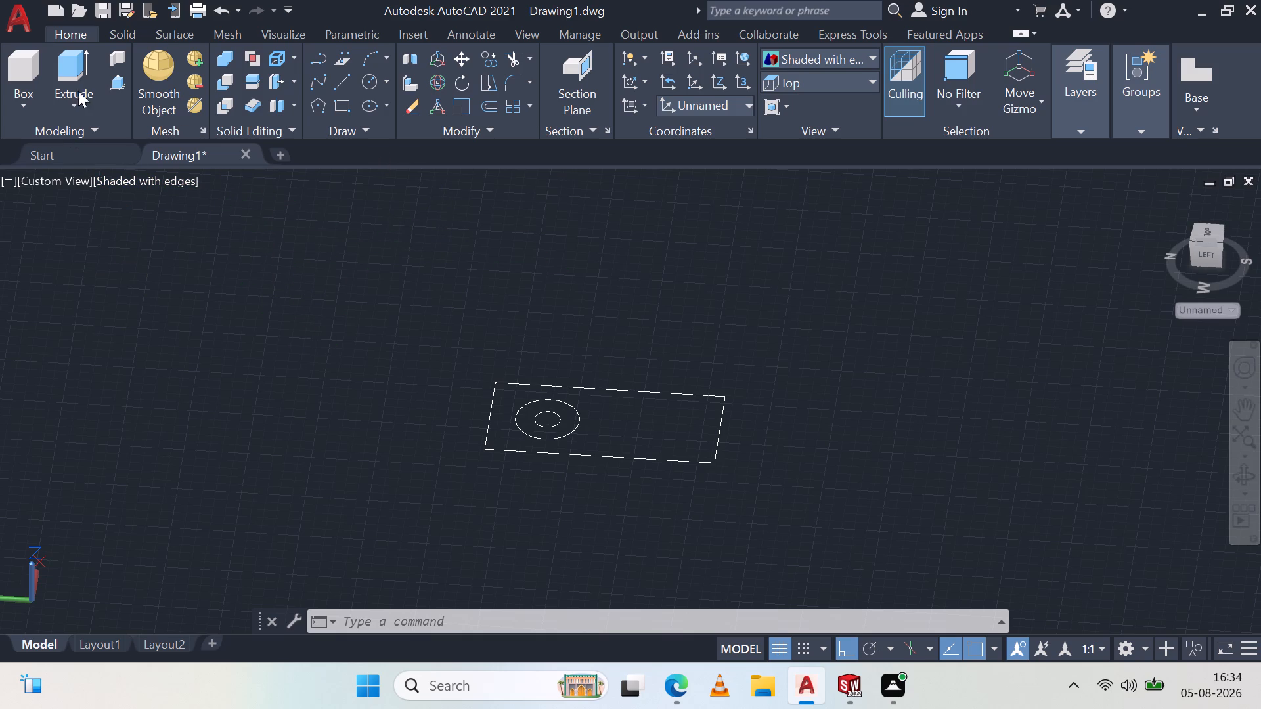
Presspull the ring between the two concentric circles to a height of 10.
{"action": "left_click", "coordinate": [122, 77]}
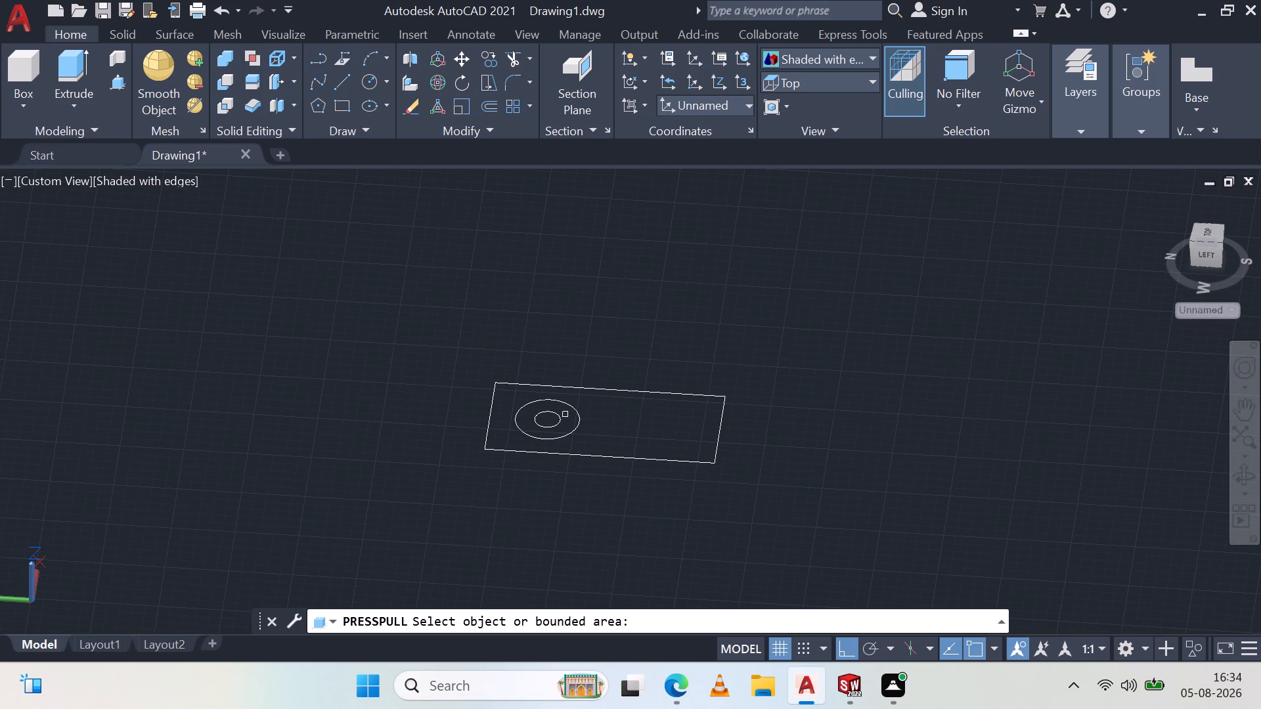
{"action": "left_click", "coordinate": [565, 417]}
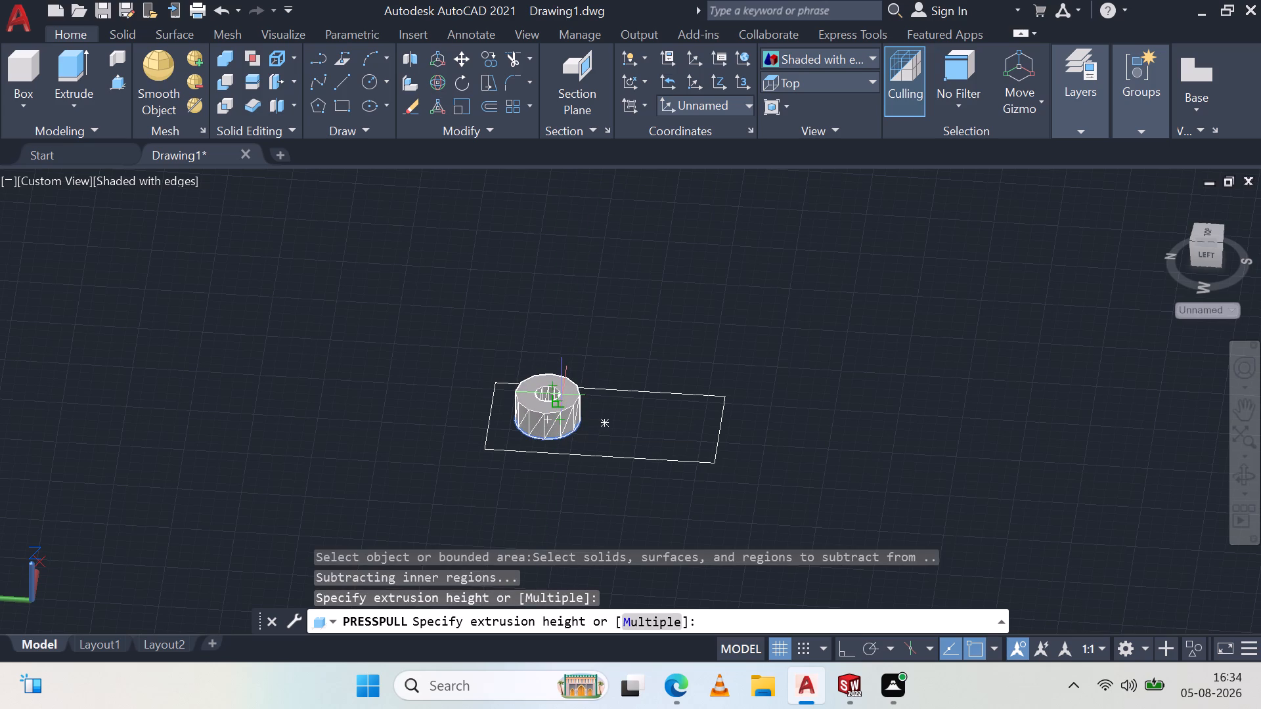
{"action": "type", "text": "10"}
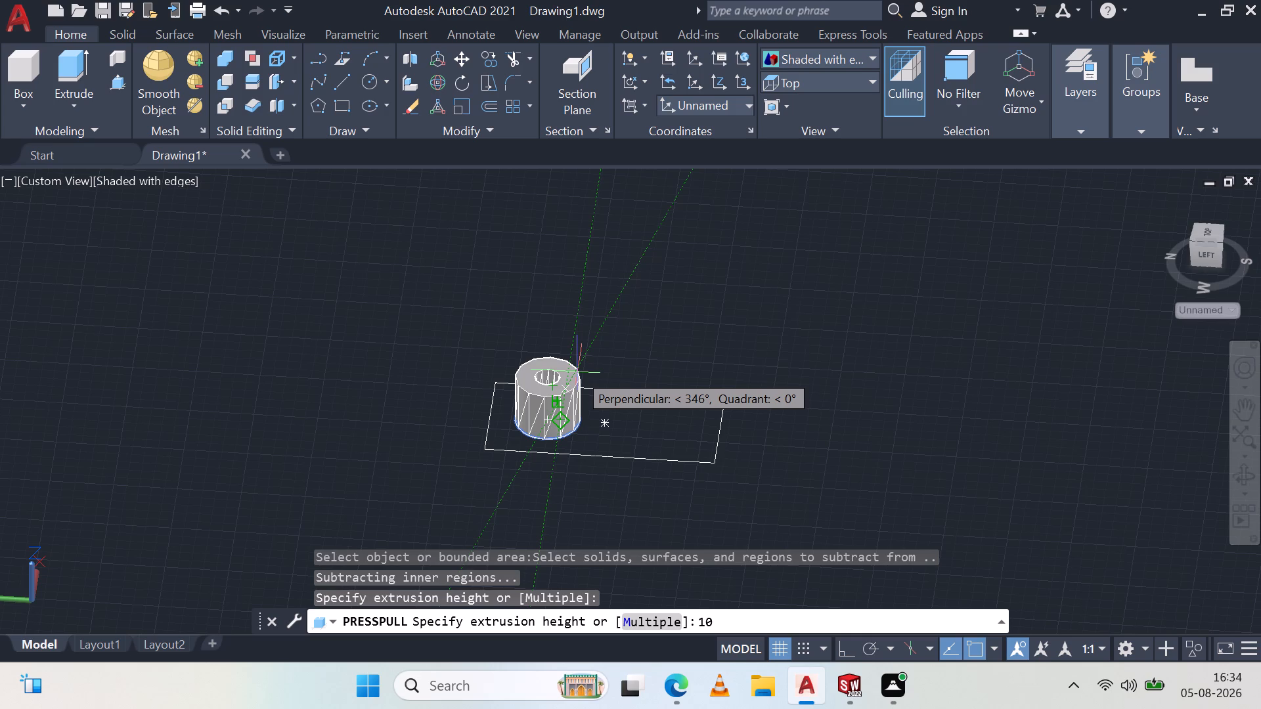
{"action": "key", "text": "space"}
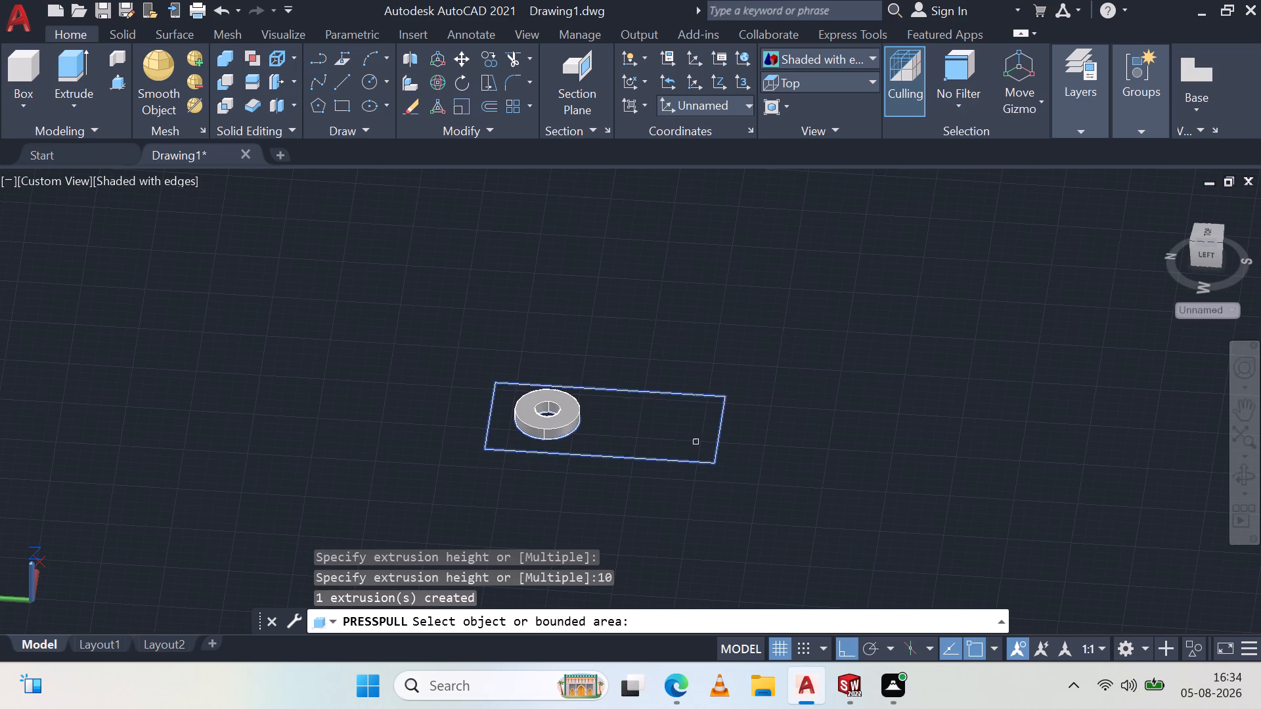
Presspull the area between the rectangle and the outer circle to a height of 25 and end the command.
{"action": "left_click", "coordinate": [650, 425]}
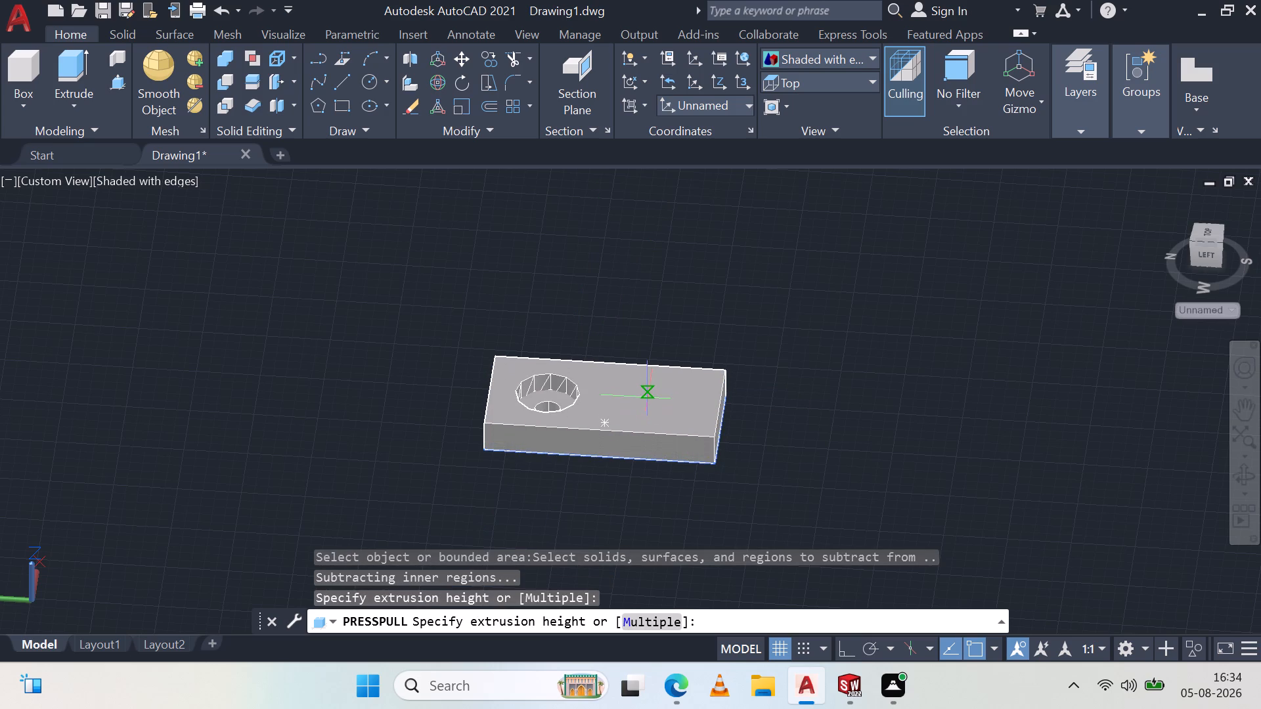
{"action": "type", "text": "25"}
{"action": "key", "text": "space"}
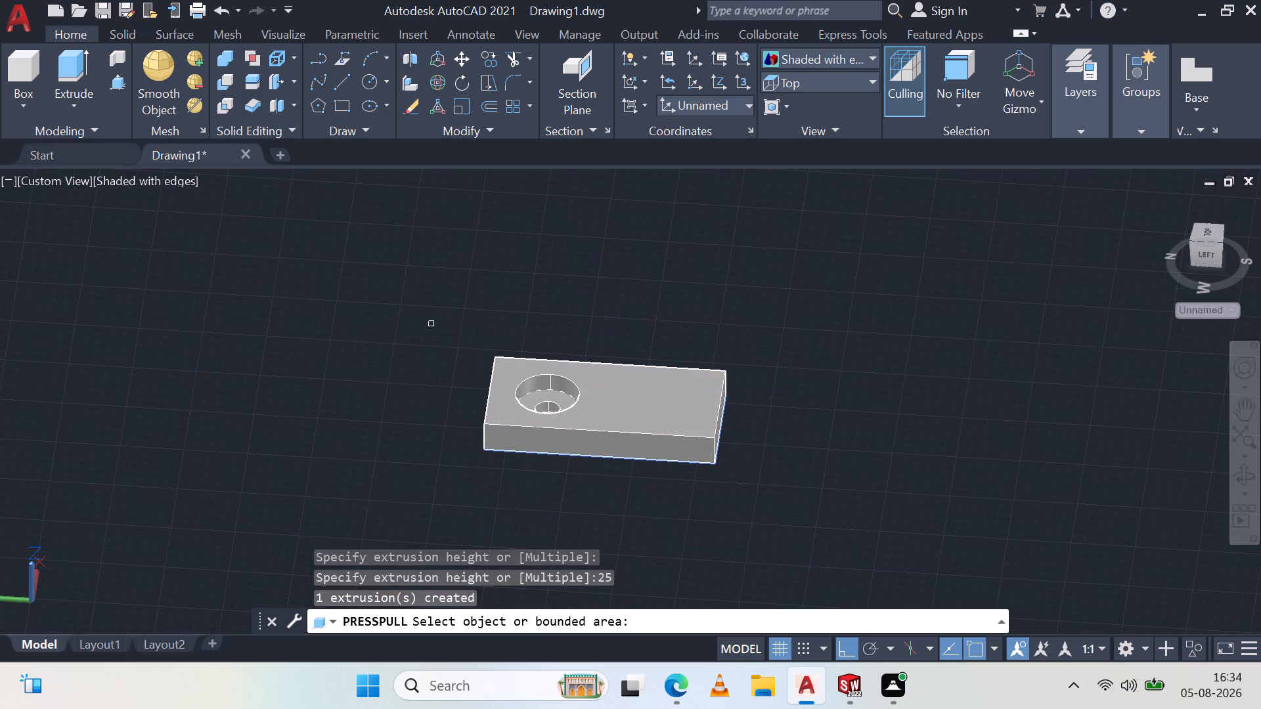
{"action": "key", "text": "Escape"}
Examine the finished plate and its stepped hole from above and from the sides.
{"action": "middle_click_drag", "start_coordinate": [593, 341], "coordinate": [586, 458]}
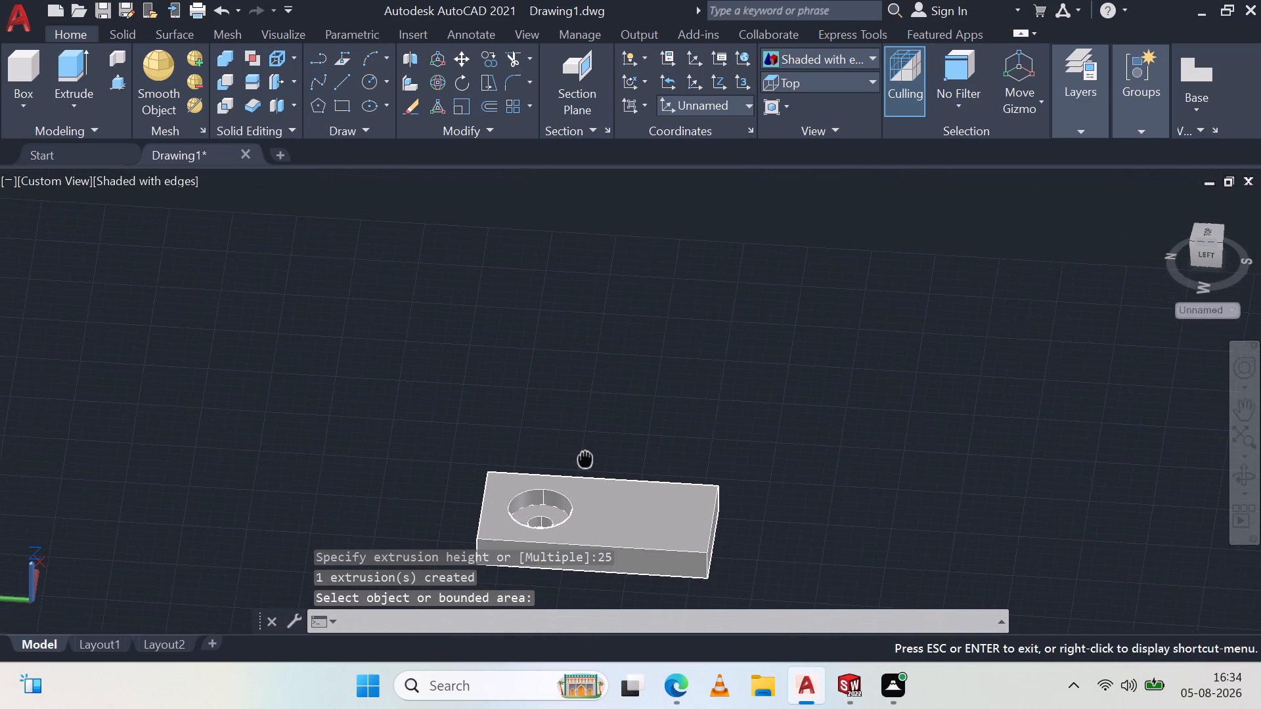
{"action": "middle_click_drag", "start_coordinate": [586, 458], "coordinate": [613, 341]}
{"action": "key", "text": "Escape"}
{"action": "middle_click_drag", "start_coordinate": [632, 306], "coordinate": [626, 339], "text": "shift"}
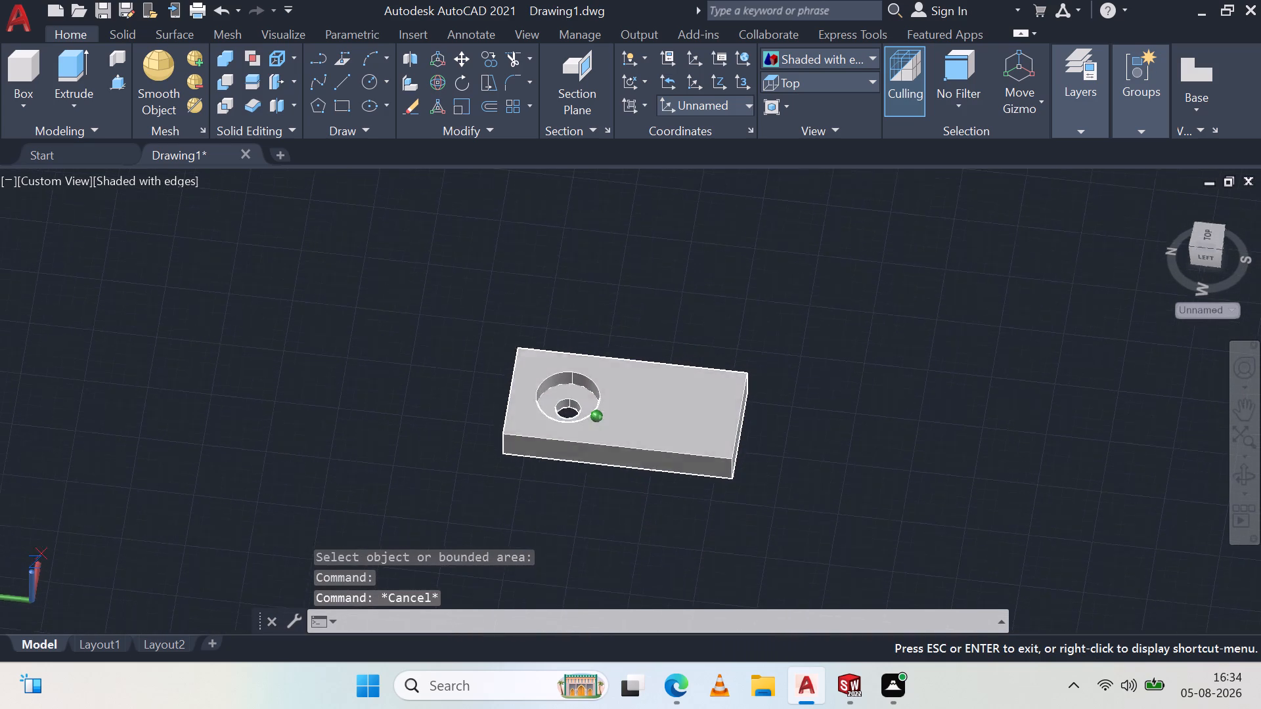
{"action": "middle_click_drag", "start_coordinate": [626, 339], "coordinate": [699, 328], "text": "shift"}
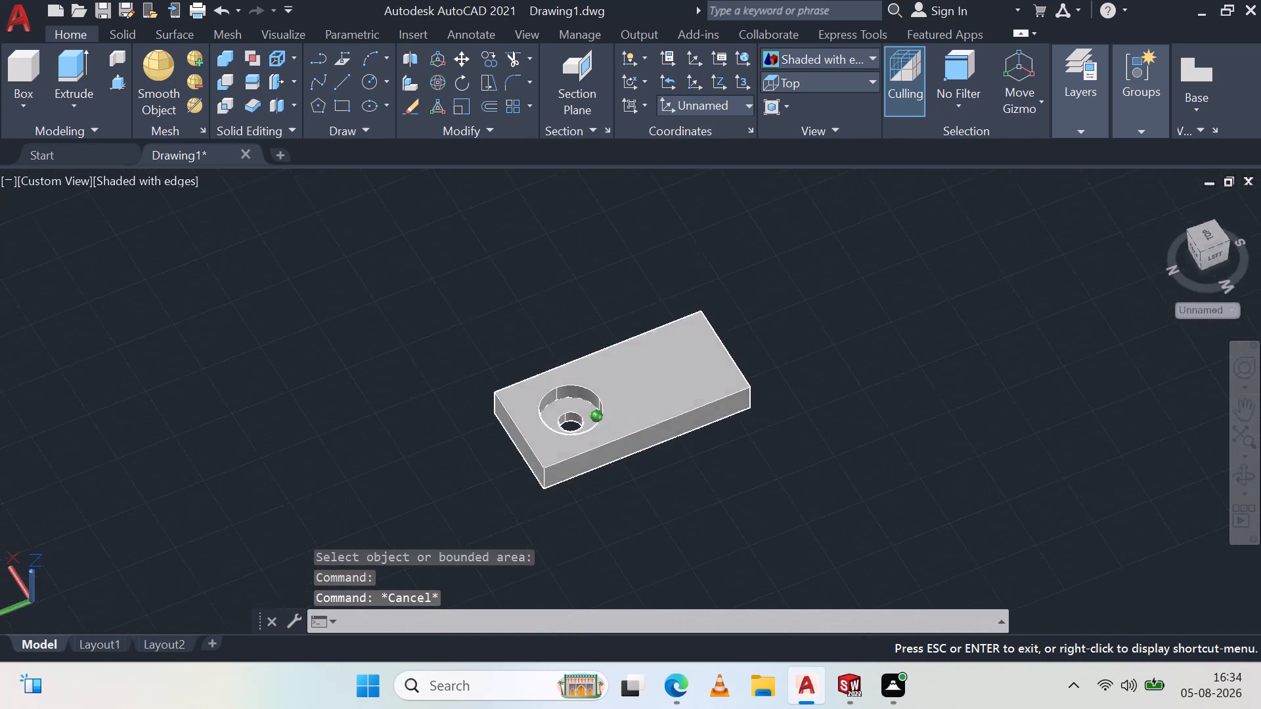
{"action": "middle_click_drag", "start_coordinate": [699, 328], "coordinate": [583, 338], "text": "shift"}
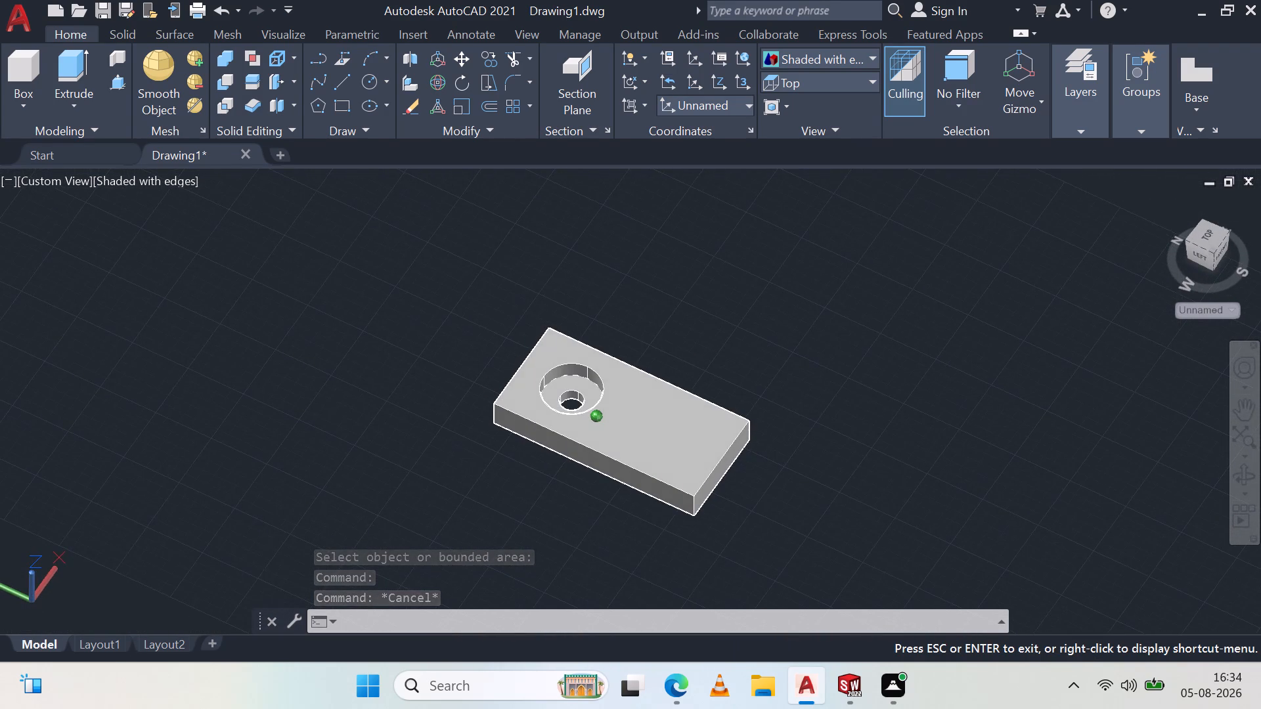
{"action": "middle_click_drag", "start_coordinate": [583, 338], "coordinate": [570, 286], "text": "shift"}
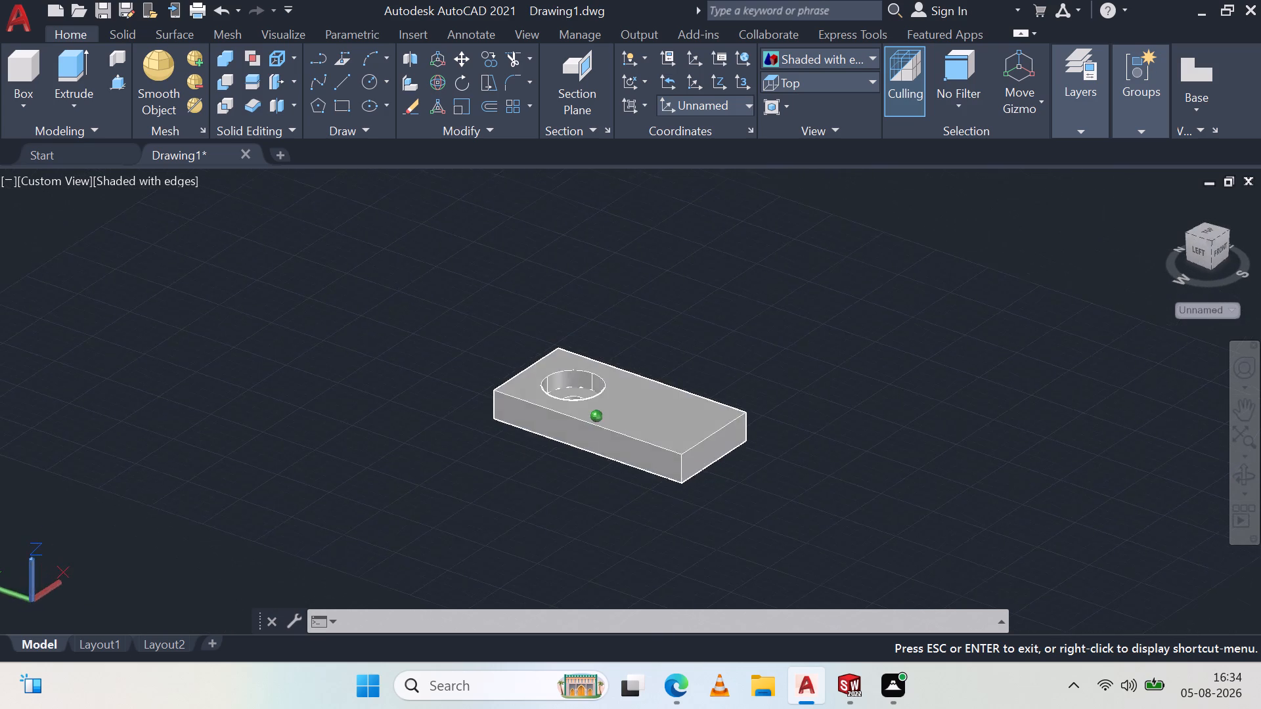
{"action": "middle_click_drag", "start_coordinate": [570, 286], "coordinate": [549, 379], "text": "shift"}
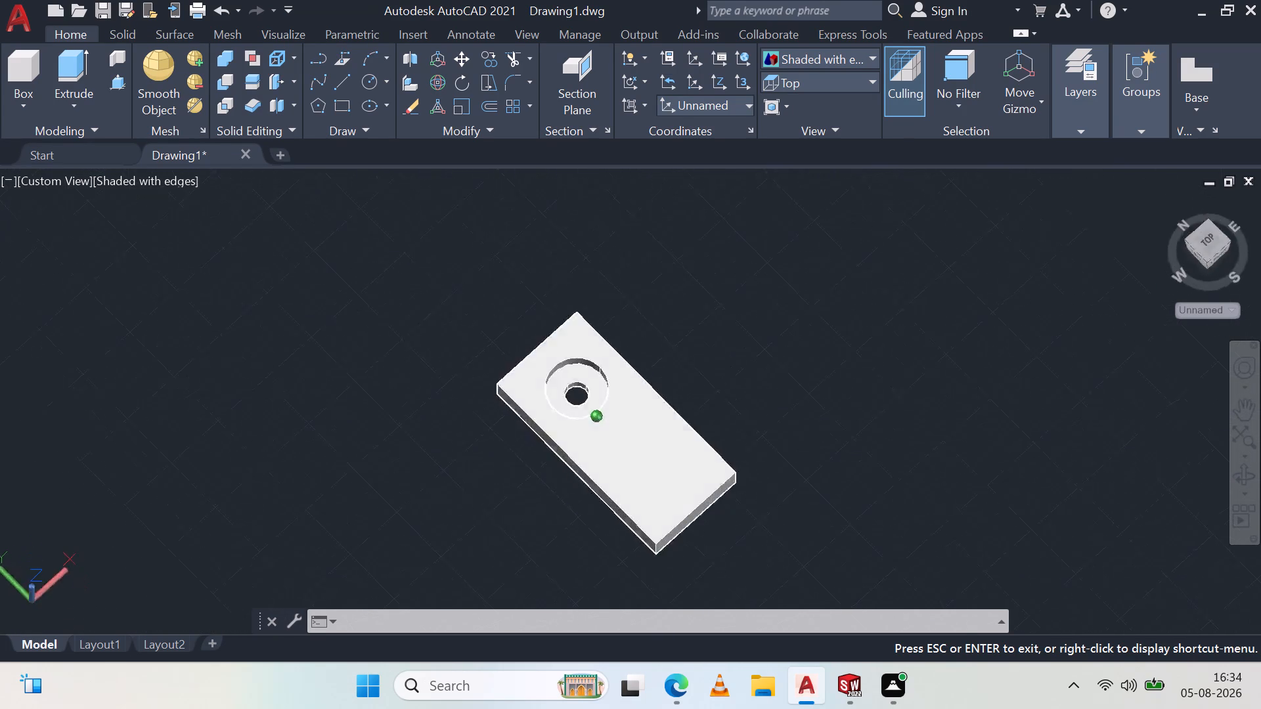
{"action": "middle_click_drag", "start_coordinate": [549, 379], "coordinate": [609, 383], "text": "shift"}
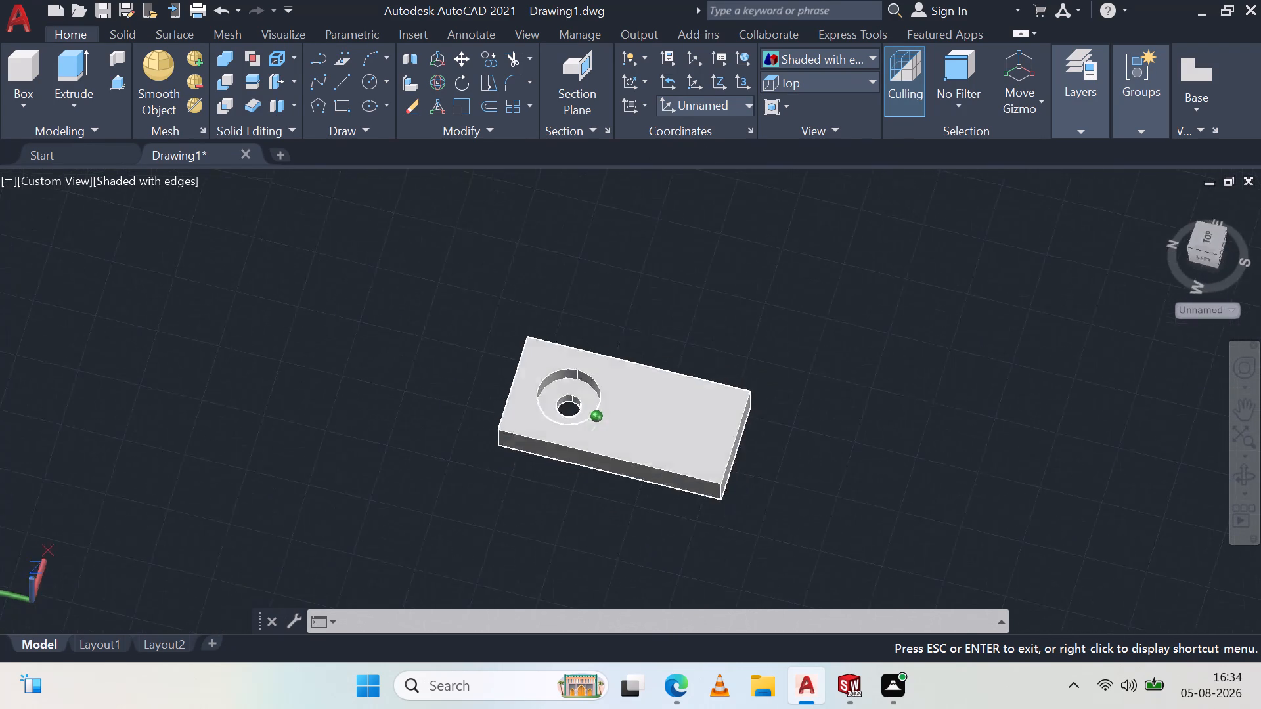
{"action": "middle_click_drag", "start_coordinate": [609, 383], "coordinate": [632, 372], "text": "shift"}
{"action": "key", "text": "Escape"}
{"action": "key", "text": "Escape"}
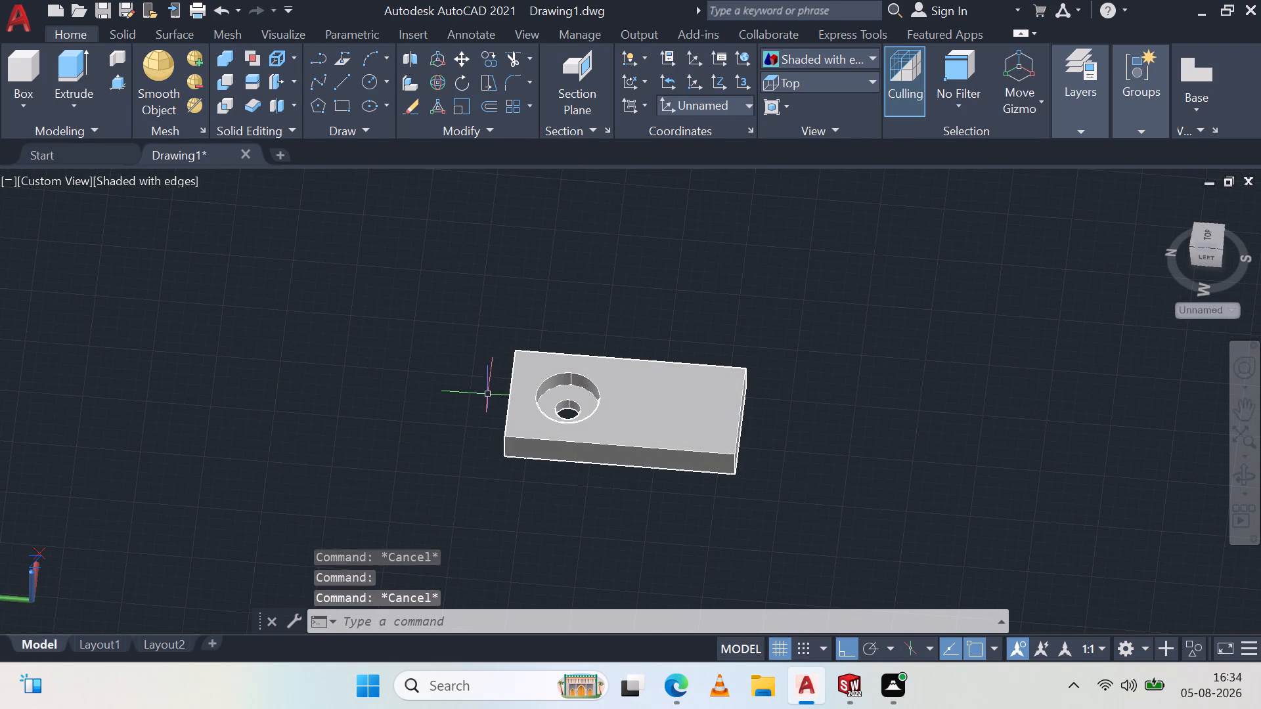
{"action": "key", "text": "Escape"}
View the plate from the SE Isometric and SW Isometric presets.
{"action": "left_click", "coordinate": [829, 82]}
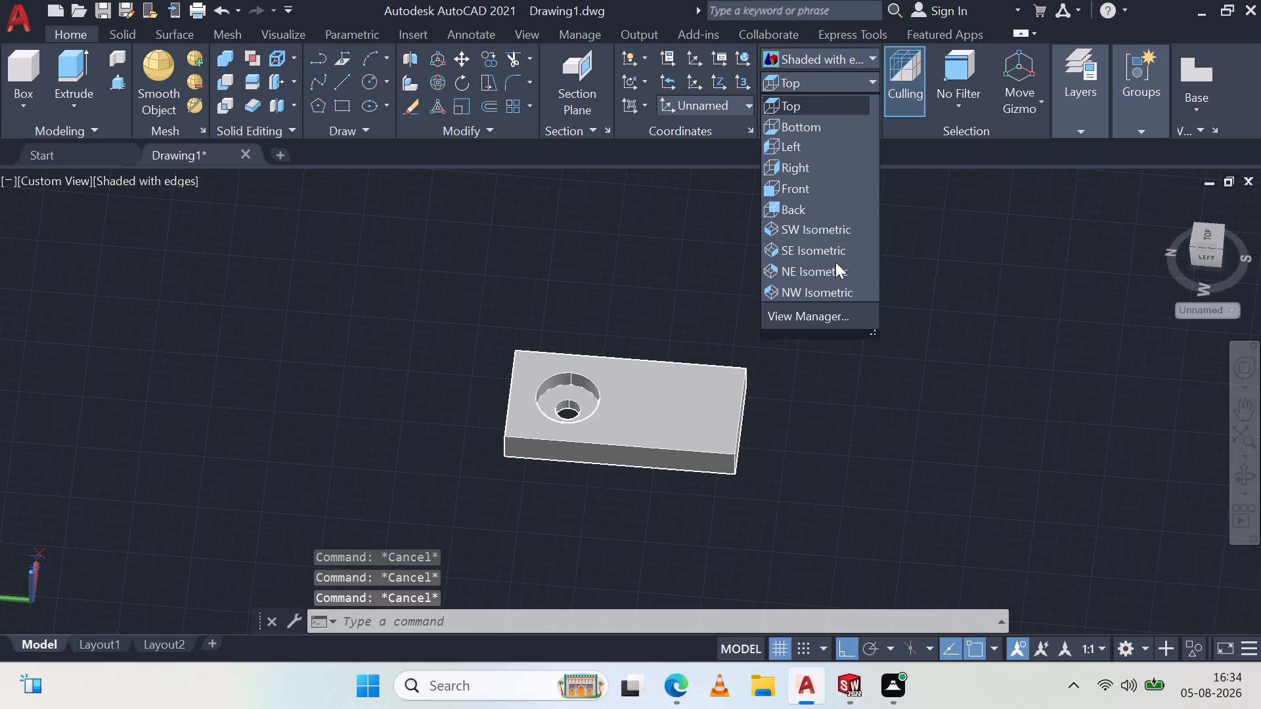
{"action": "left_click", "coordinate": [841, 250]}
{"action": "left_click", "coordinate": [817, 80]}
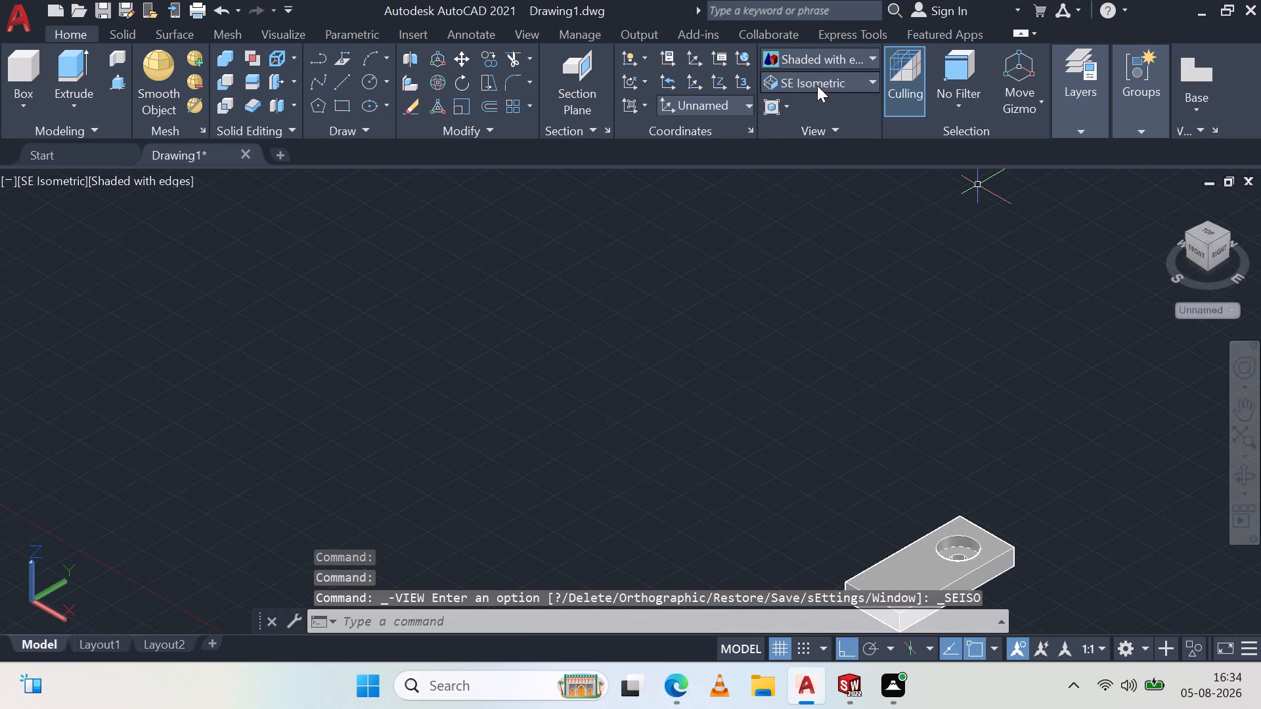
{"action": "left_click", "coordinate": [849, 76]}
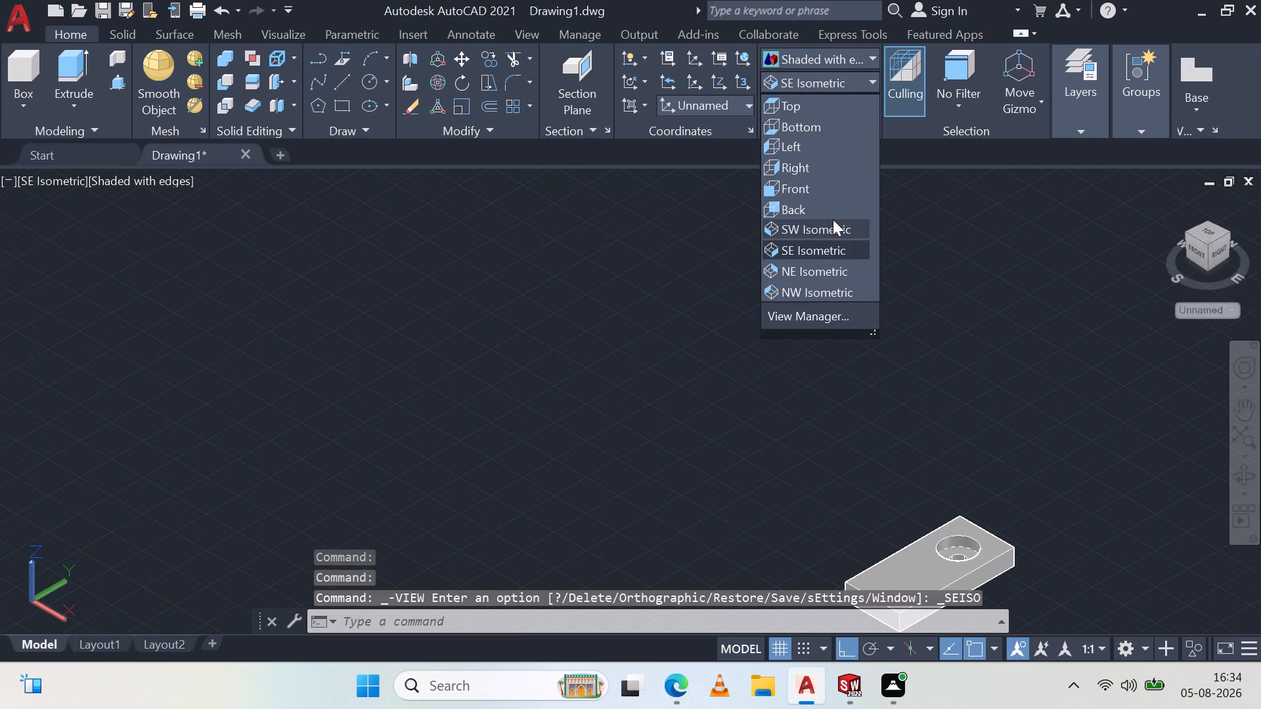
{"action": "left_click", "coordinate": [833, 219]}
{"action": "middle_click_drag", "start_coordinate": [942, 246], "coordinate": [581, 367]}
{"action": "scroll", "coordinate": [525, 328], "scroll_direction": "down", "scroll_amount": 2}
{"action": "scroll", "coordinate": [529, 324], "scroll_direction": "up", "scroll_amount": 5}
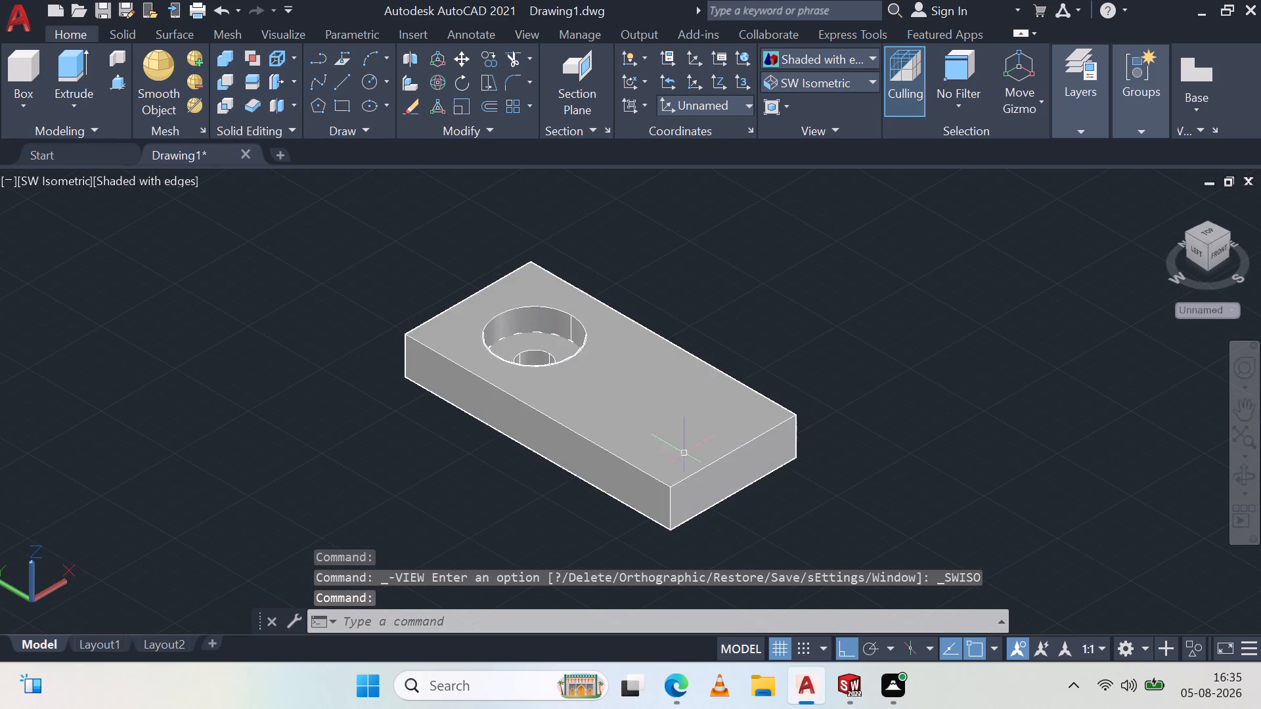
{"action": "middle_click_drag", "start_coordinate": [632, 452], "coordinate": [676, 429]}
{"action": "middle_click", "coordinate": [676, 429]}
{"action": "key", "text": "Escape"}
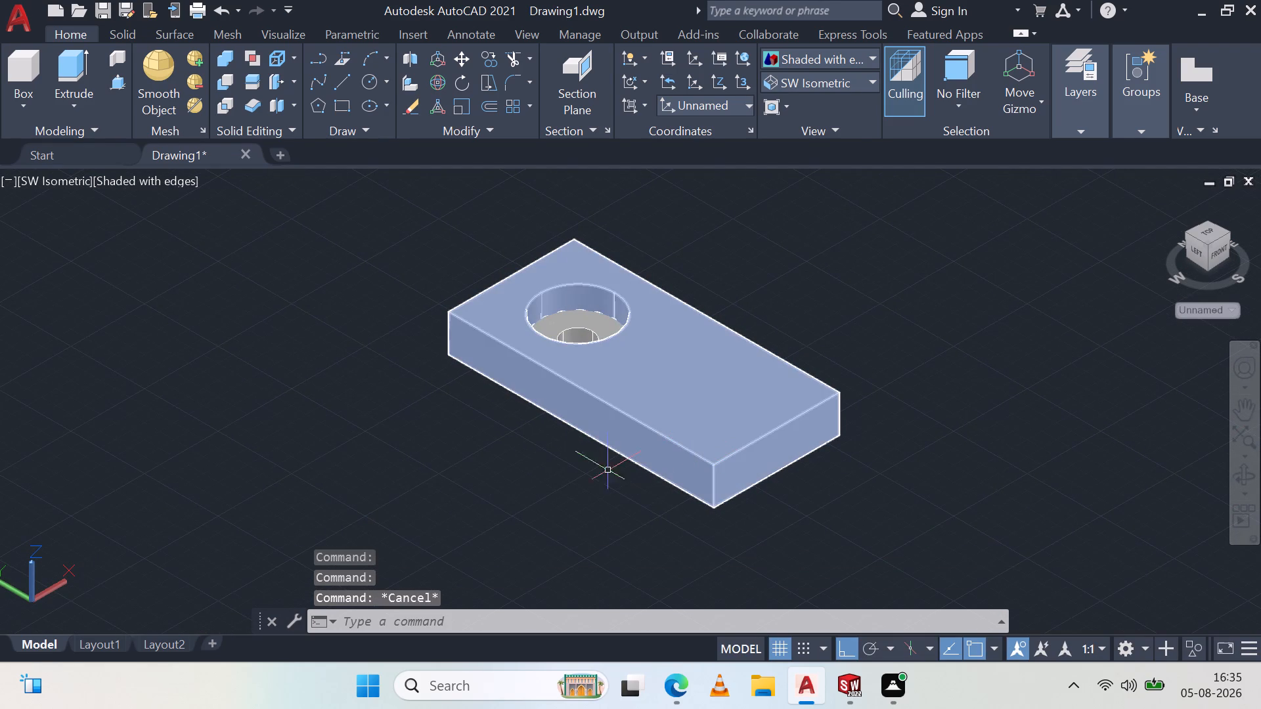
Inspect the stepped hole up close, checking its recess and the smaller through hole at its bottom.
{"action": "middle_click_drag", "start_coordinate": [522, 437], "coordinate": [560, 449], "text": "shift"}
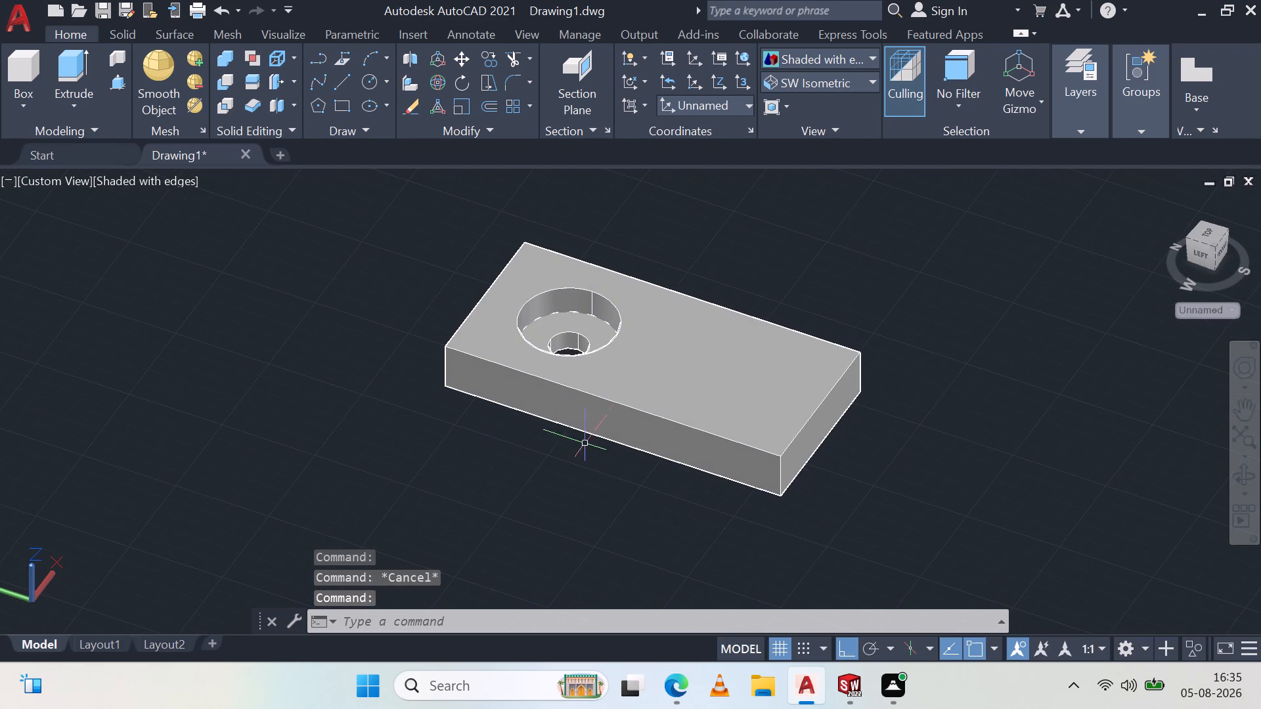
{"action": "scroll", "coordinate": [609, 402], "scroll_direction": "down", "scroll_amount": 2}
{"action": "scroll", "coordinate": [609, 402], "scroll_direction": "up", "scroll_amount": 4}
{"action": "middle_click_drag", "start_coordinate": [668, 284], "coordinate": [658, 312]}
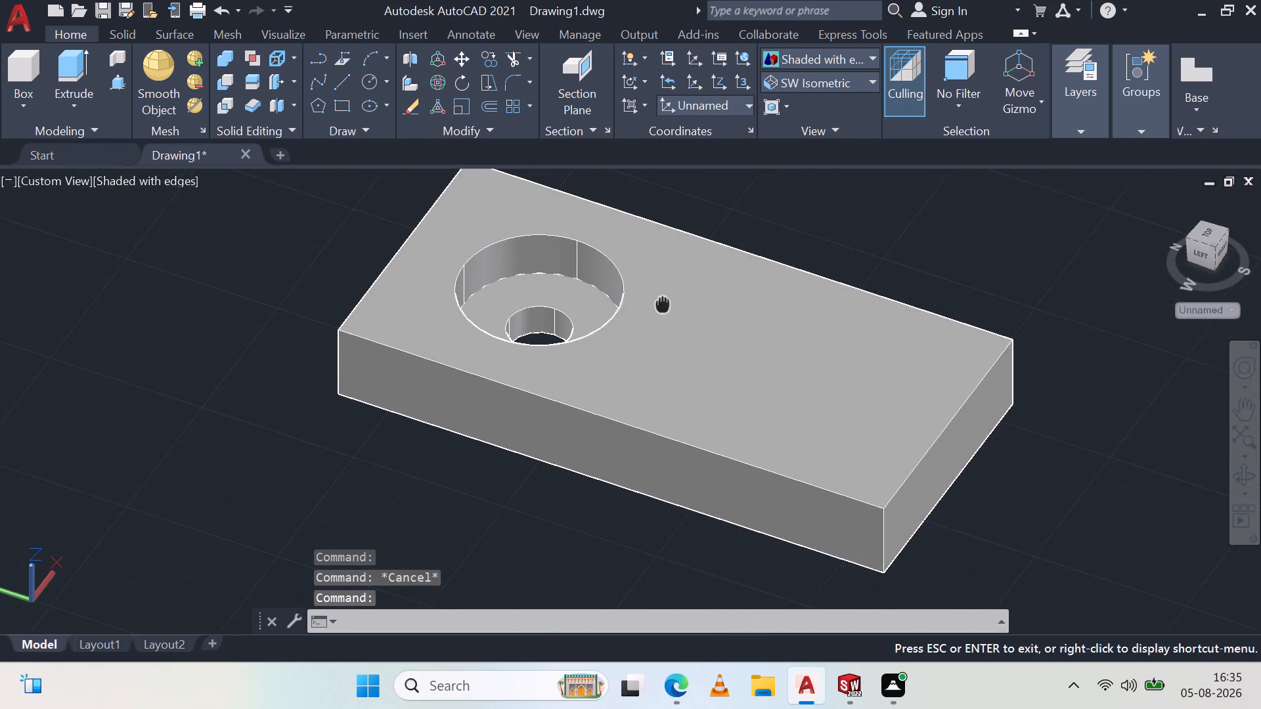
{"action": "middle_click_drag", "start_coordinate": [658, 312], "coordinate": [629, 353]}
{"action": "middle_click", "coordinate": [629, 353]}
{"action": "key", "text": "Escape"}
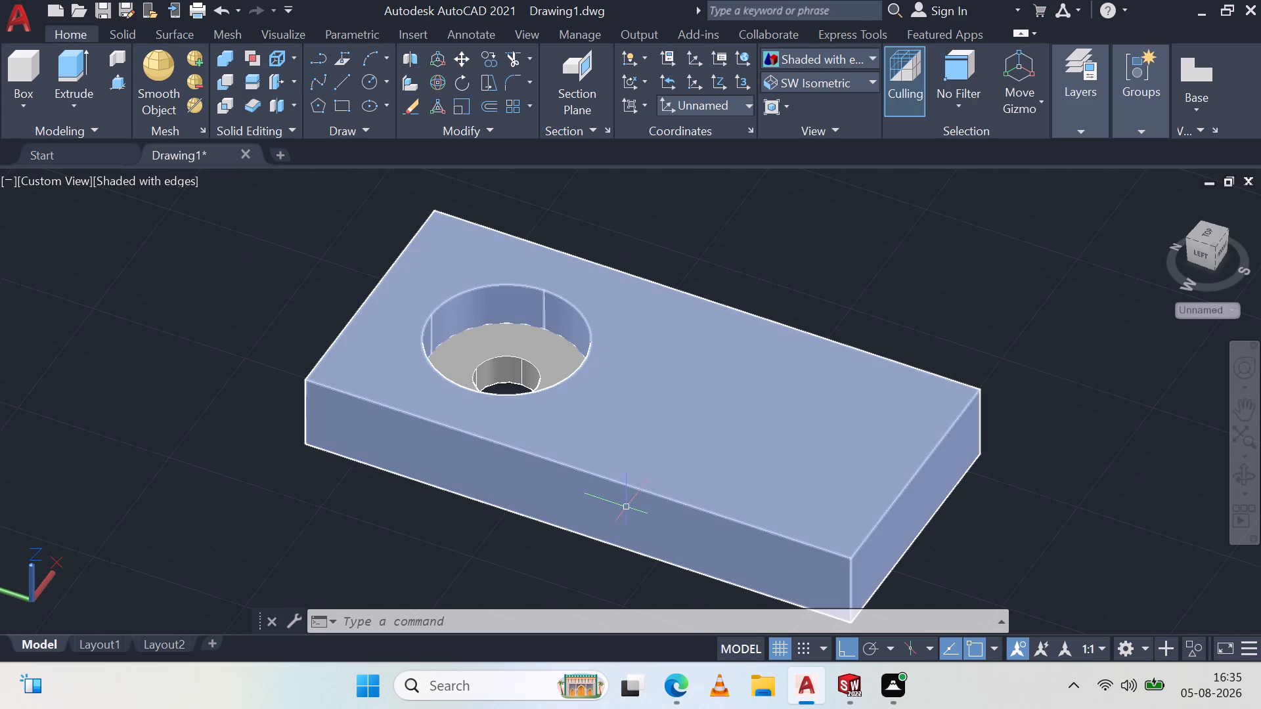
{"action": "scroll", "coordinate": [405, 472], "scroll_direction": "down", "scroll_amount": 1}
{"action": "scroll", "coordinate": [405, 472], "scroll_direction": "up", "scroll_amount": 2}
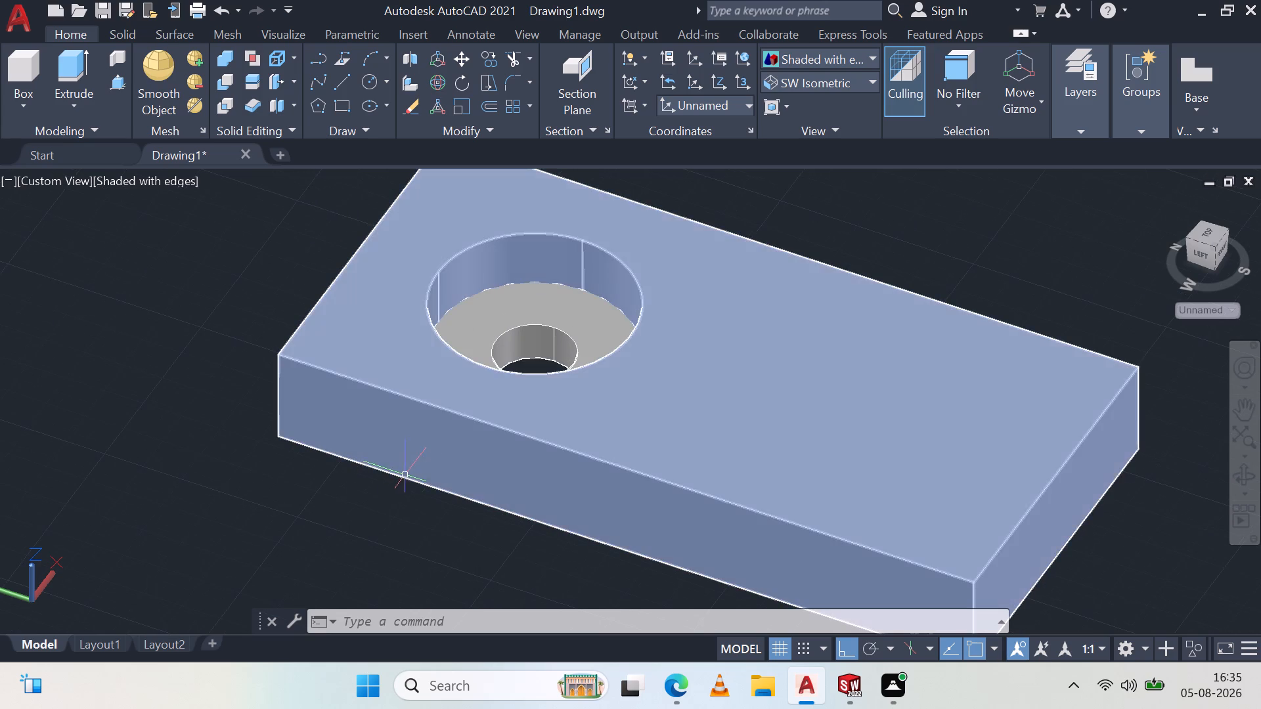
{"action": "scroll", "coordinate": [497, 463], "scroll_direction": "down", "scroll_amount": 1}
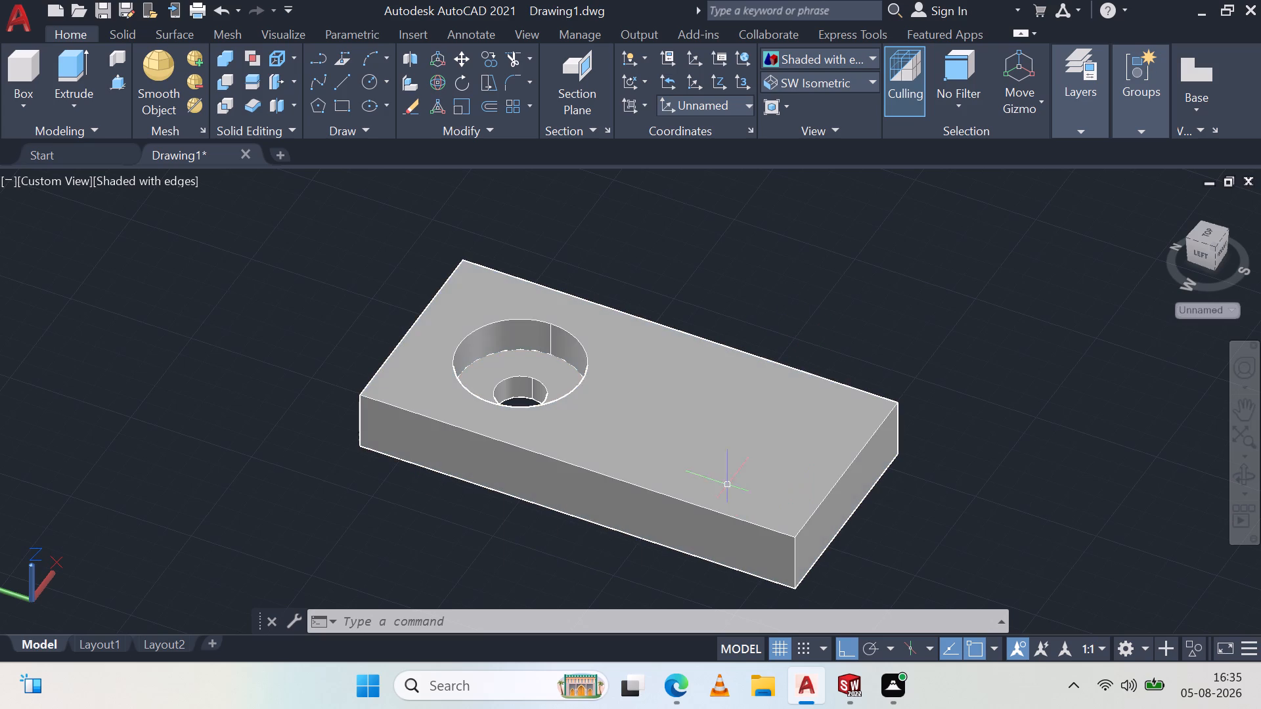
{"action": "middle_click_drag", "start_coordinate": [580, 429], "coordinate": [586, 429], "text": "shift"}
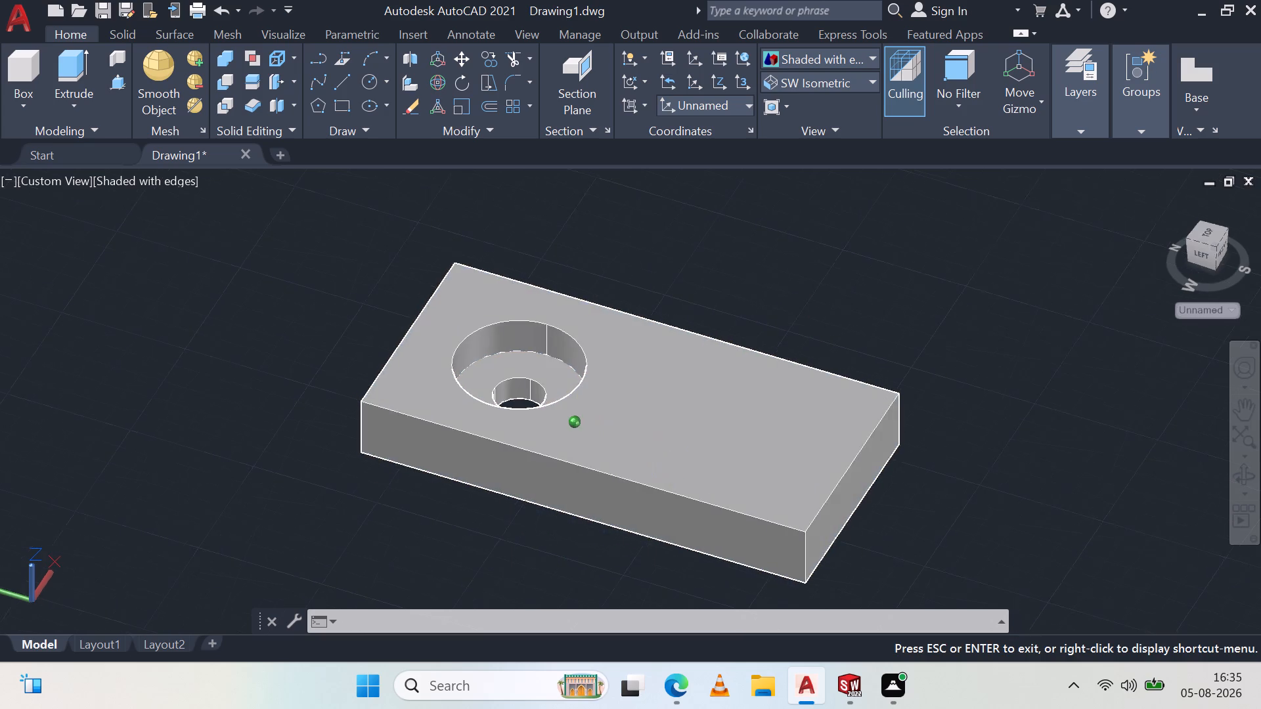
{"action": "middle_click_drag", "start_coordinate": [586, 429], "coordinate": [615, 470], "text": "shift"}
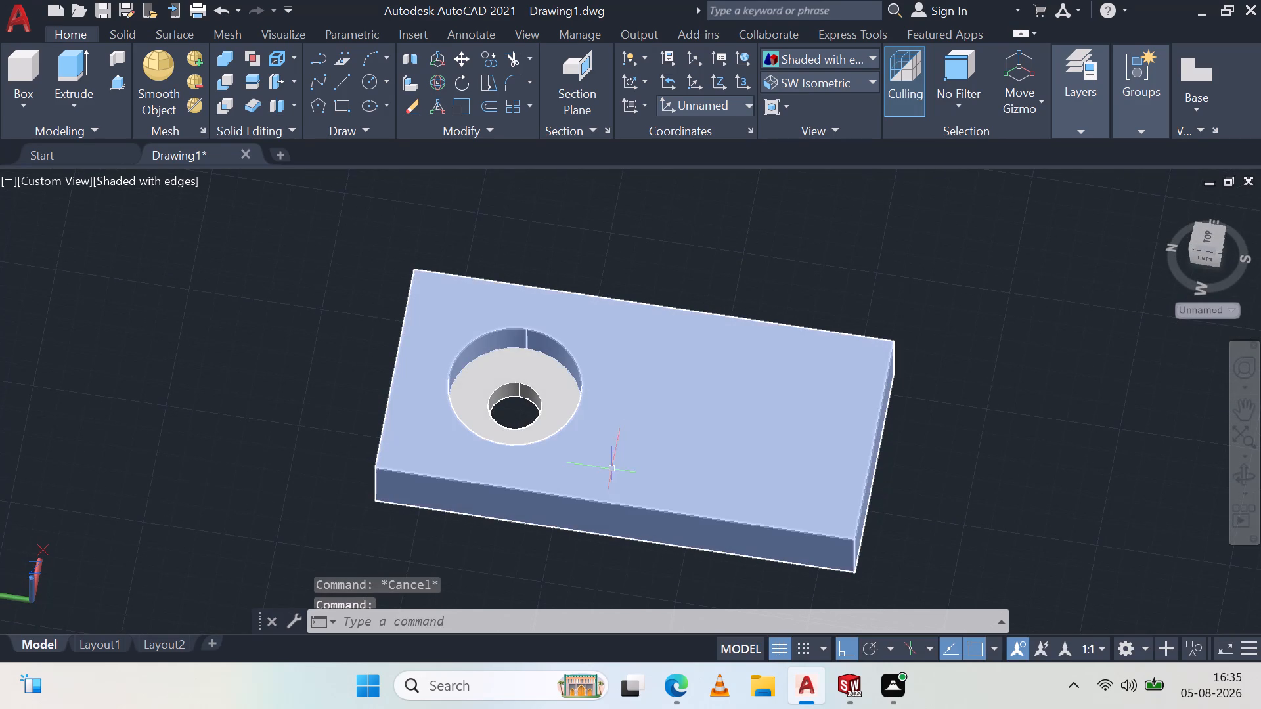
{"action": "key", "text": "Escape"}
{"action": "key", "text": "Escape"}
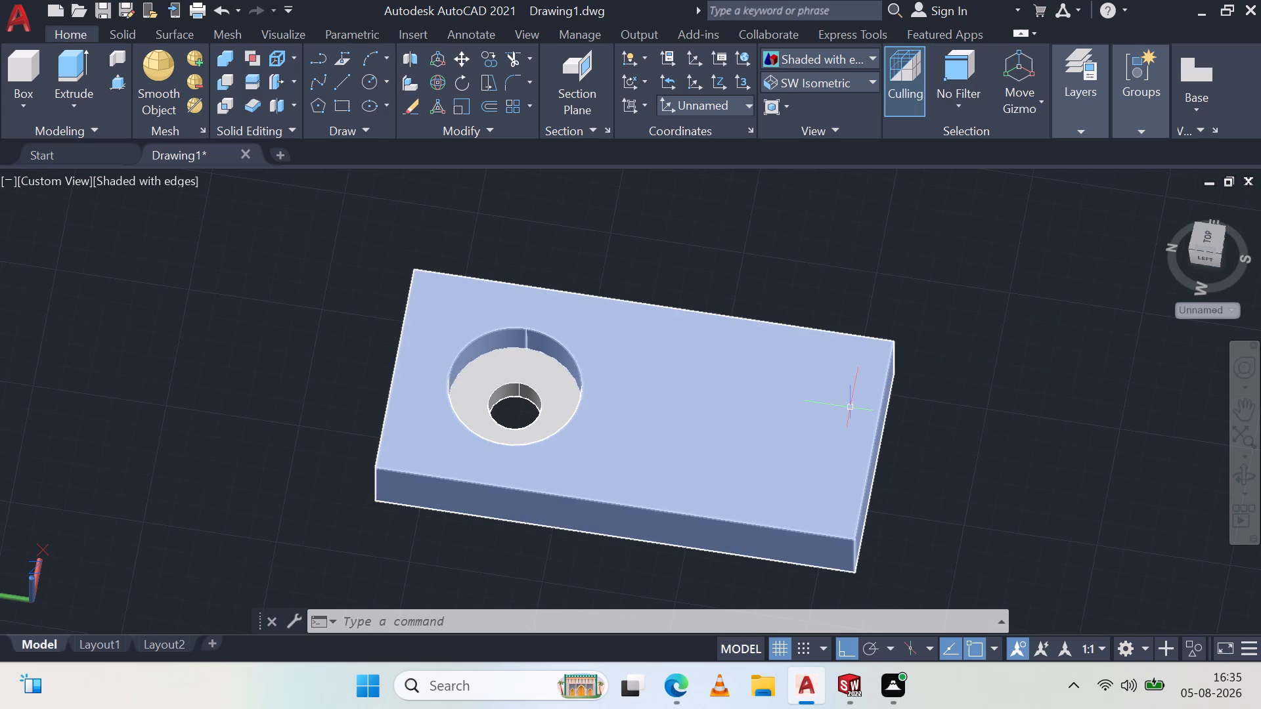
{"action": "left_click", "coordinate": [889, 211]}
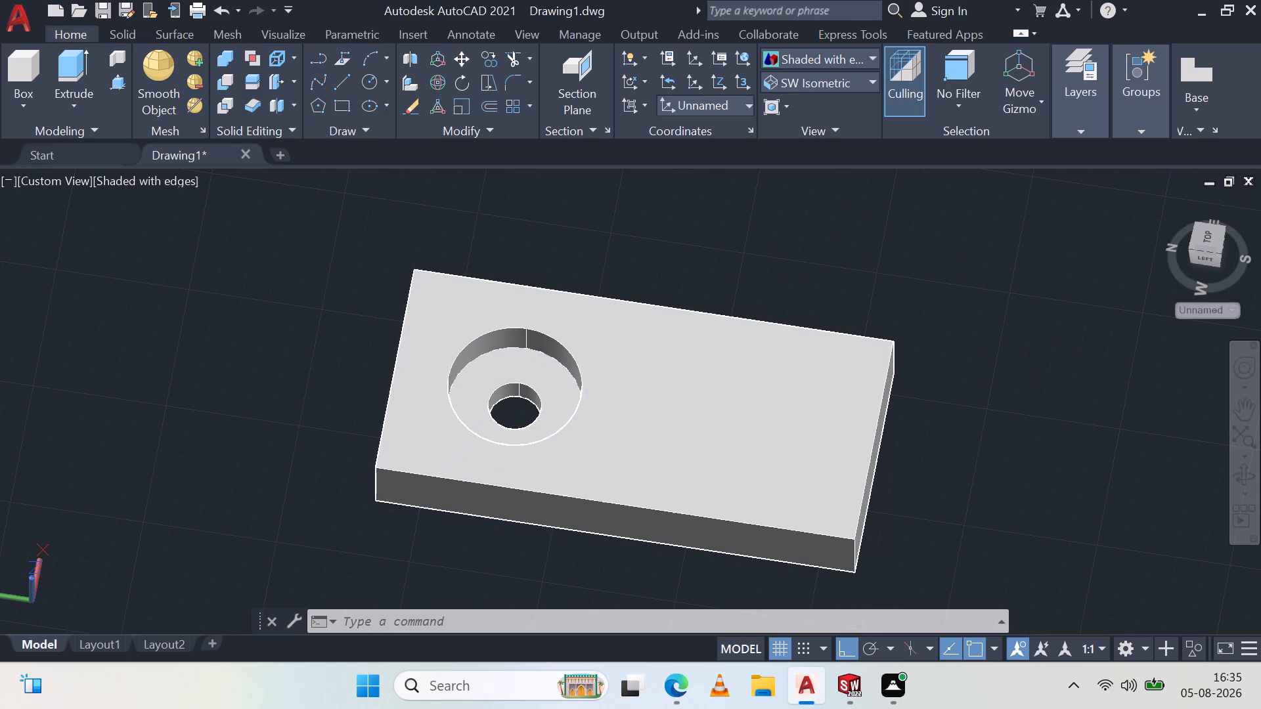
{"action": "left_click", "coordinate": [985, 302]}
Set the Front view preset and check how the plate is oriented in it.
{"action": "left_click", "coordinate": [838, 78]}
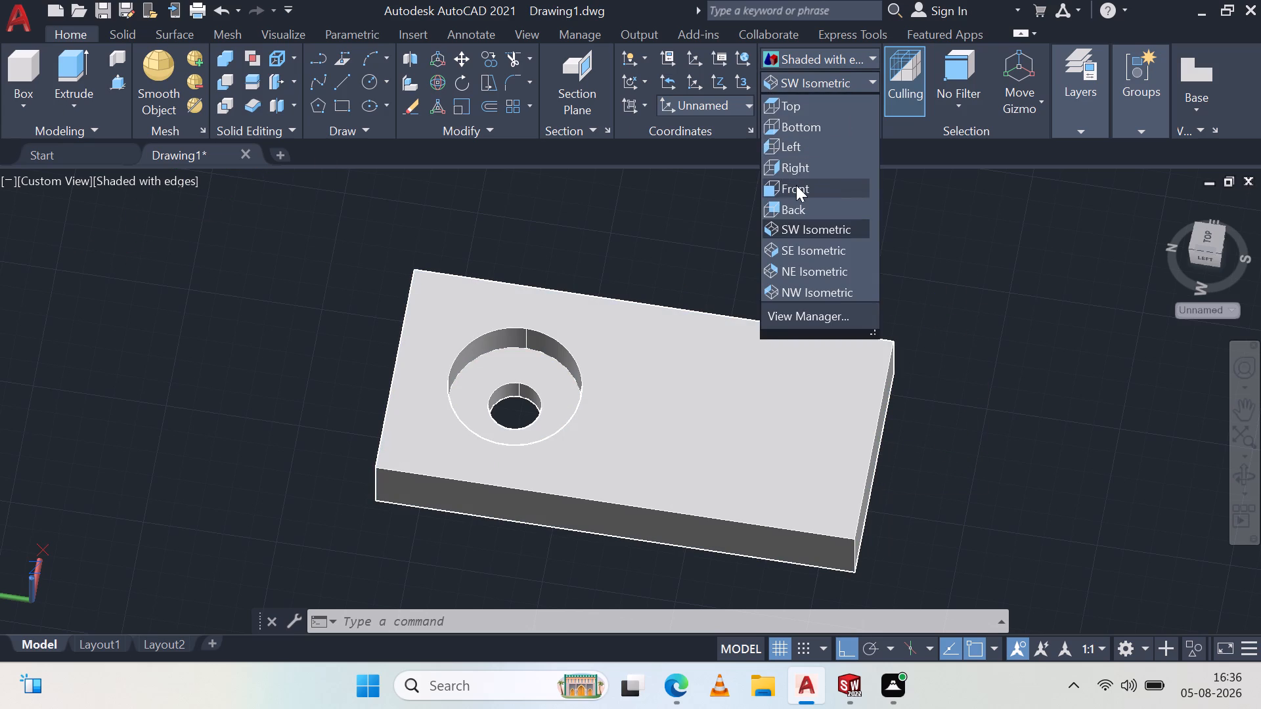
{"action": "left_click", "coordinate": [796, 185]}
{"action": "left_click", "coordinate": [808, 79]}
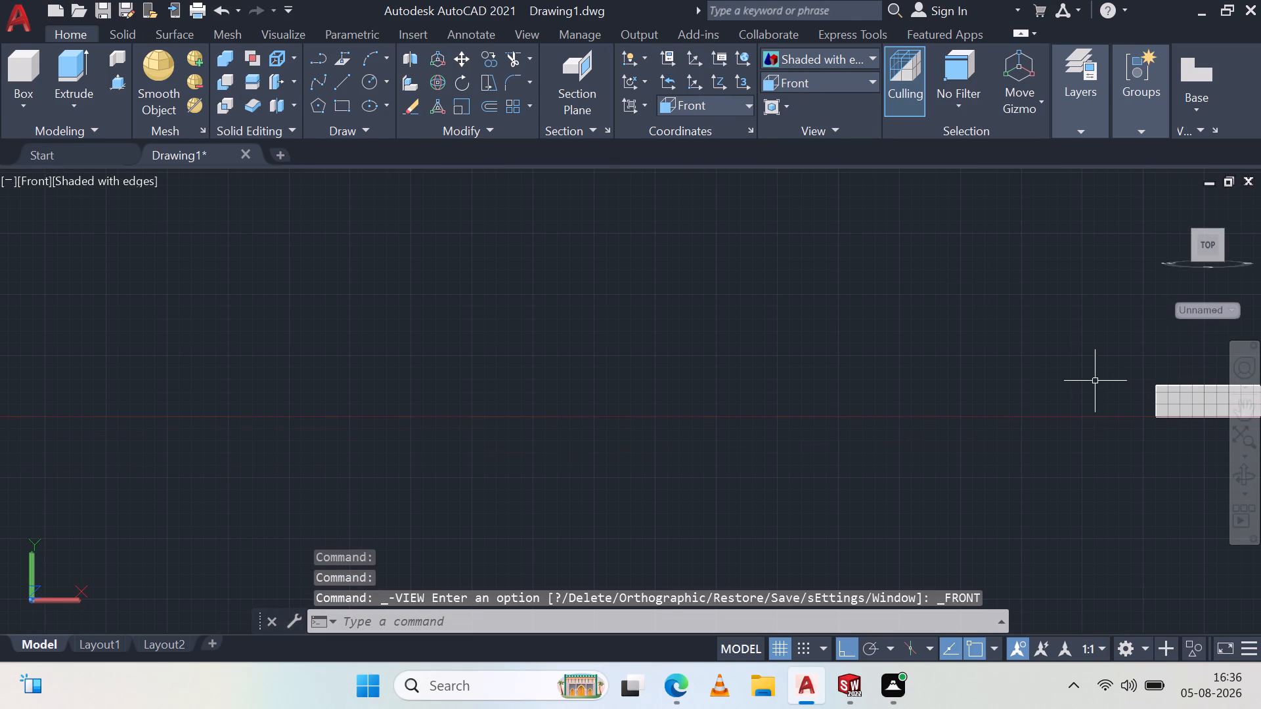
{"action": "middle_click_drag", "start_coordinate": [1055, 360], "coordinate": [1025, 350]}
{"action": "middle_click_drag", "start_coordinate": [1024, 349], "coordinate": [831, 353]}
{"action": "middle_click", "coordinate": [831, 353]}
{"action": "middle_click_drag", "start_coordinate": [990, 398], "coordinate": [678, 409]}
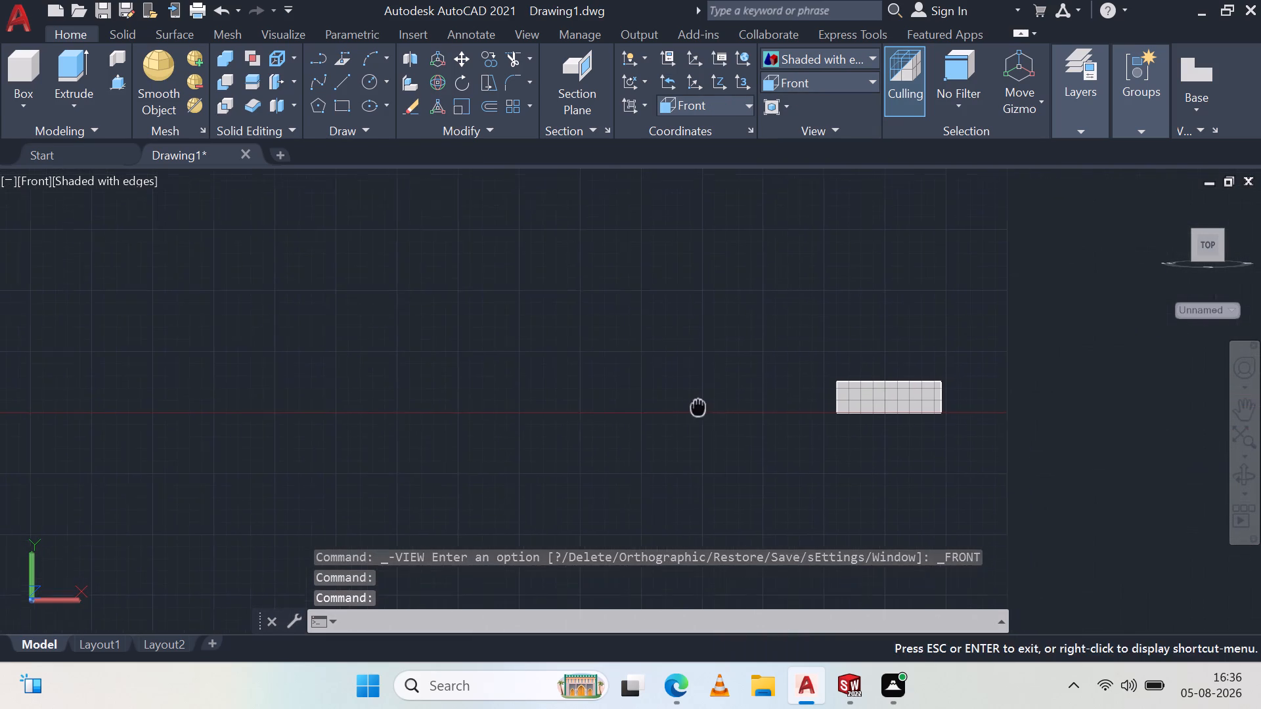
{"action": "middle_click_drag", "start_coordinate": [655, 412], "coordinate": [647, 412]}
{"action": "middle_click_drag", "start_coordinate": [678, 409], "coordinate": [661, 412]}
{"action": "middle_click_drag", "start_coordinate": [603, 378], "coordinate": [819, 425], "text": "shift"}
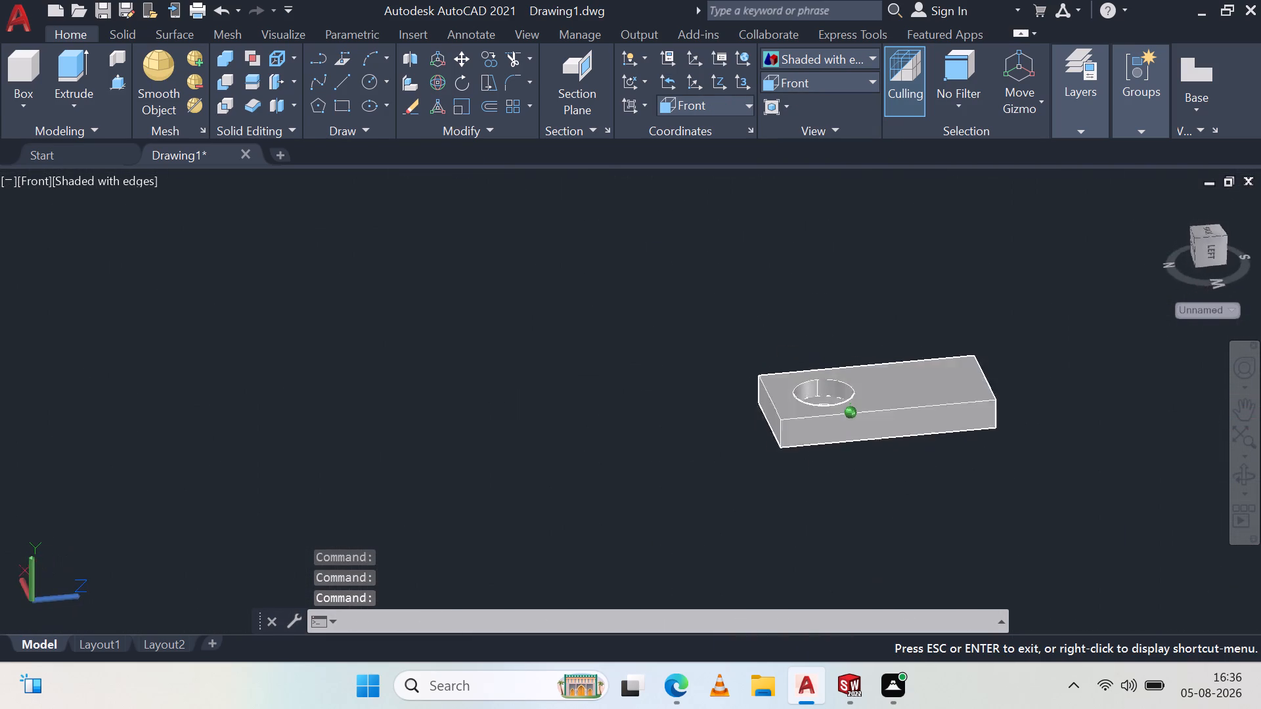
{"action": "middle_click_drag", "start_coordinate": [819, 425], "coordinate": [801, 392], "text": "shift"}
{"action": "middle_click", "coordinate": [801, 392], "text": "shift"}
Set the Left view preset to align the coordinate system with the plate's long side, with the whole plate in view.
{"action": "left_click", "coordinate": [838, 81]}
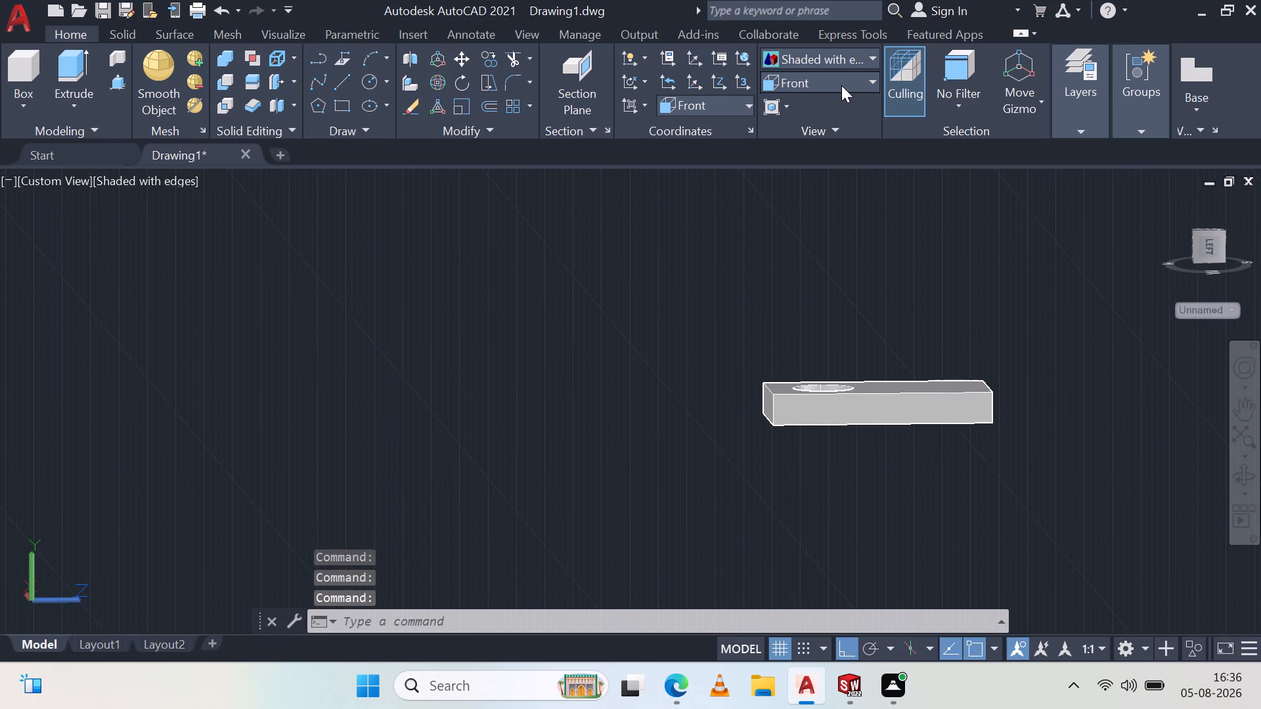
{"action": "left_click", "coordinate": [820, 143]}
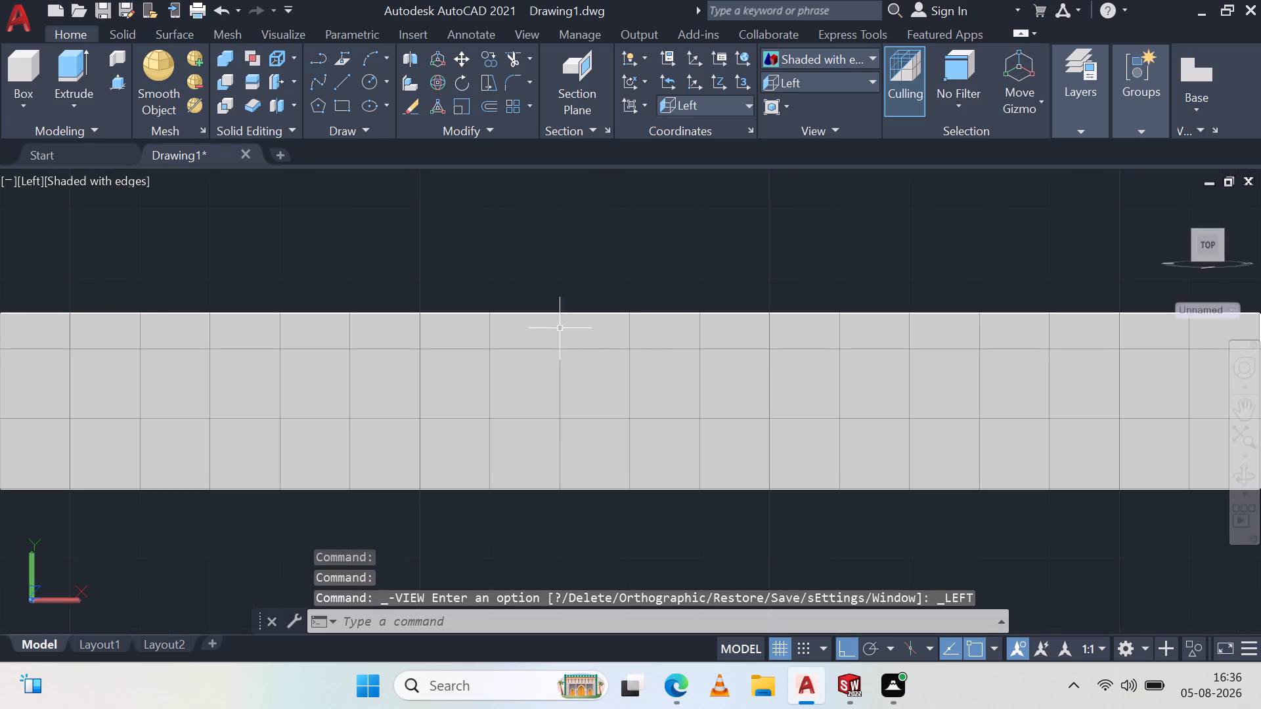
{"action": "middle_click_drag", "start_coordinate": [490, 226], "coordinate": [492, 258], "text": "shift"}
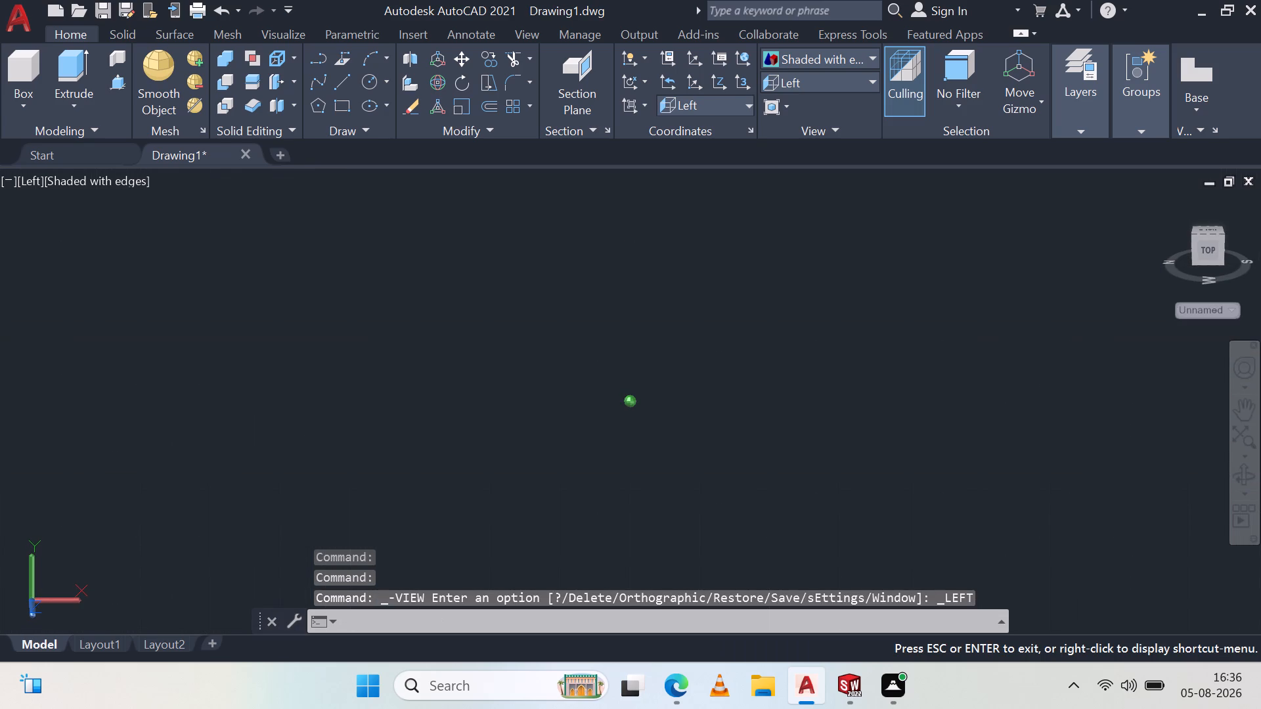
{"action": "middle_click_drag", "start_coordinate": [492, 258], "coordinate": [492, 256], "text": "shift"}
{"action": "middle_click", "coordinate": [492, 256], "text": "shift"}
{"action": "key", "text": "Escape"}
{"action": "key", "text": "Escape"}
{"action": "middle_click_drag", "start_coordinate": [500, 251], "coordinate": [506, 347]}
{"action": "scroll", "coordinate": [504, 335], "scroll_direction": "up", "scroll_amount": 3}
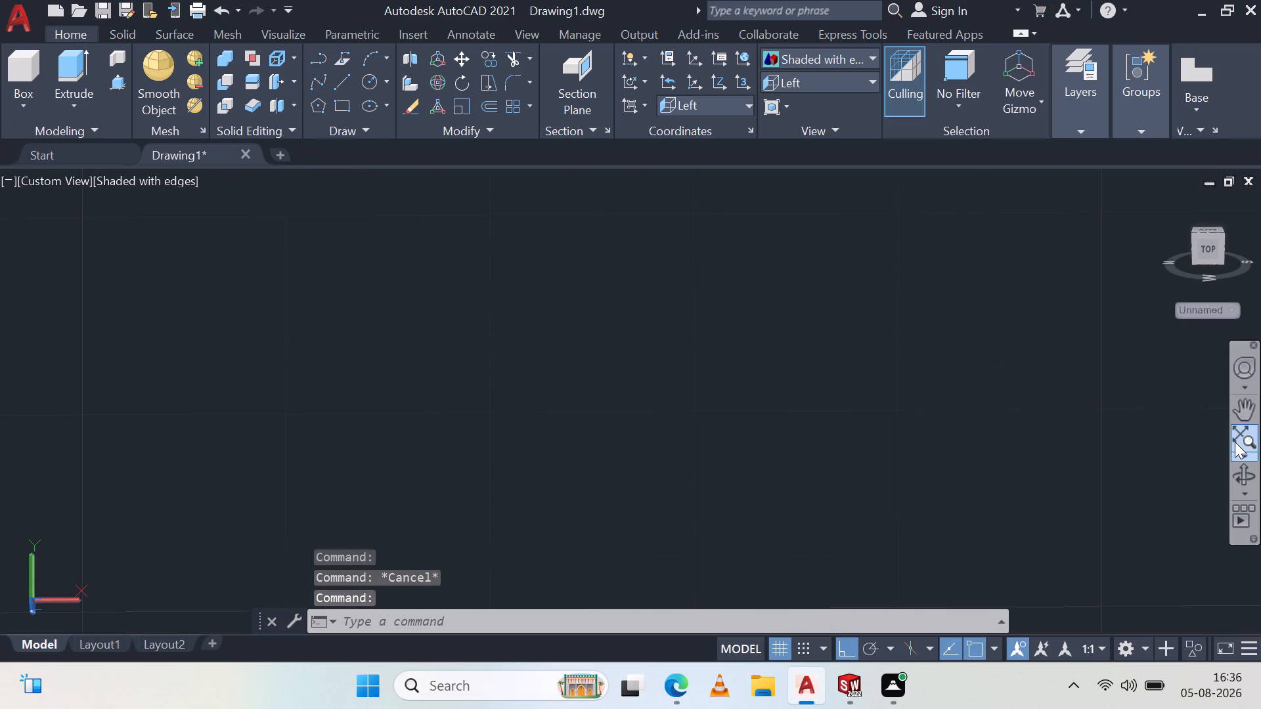
{"action": "left_click", "coordinate": [1237, 441]}
{"action": "scroll", "coordinate": [714, 364], "scroll_direction": "up", "scroll_amount": 1}
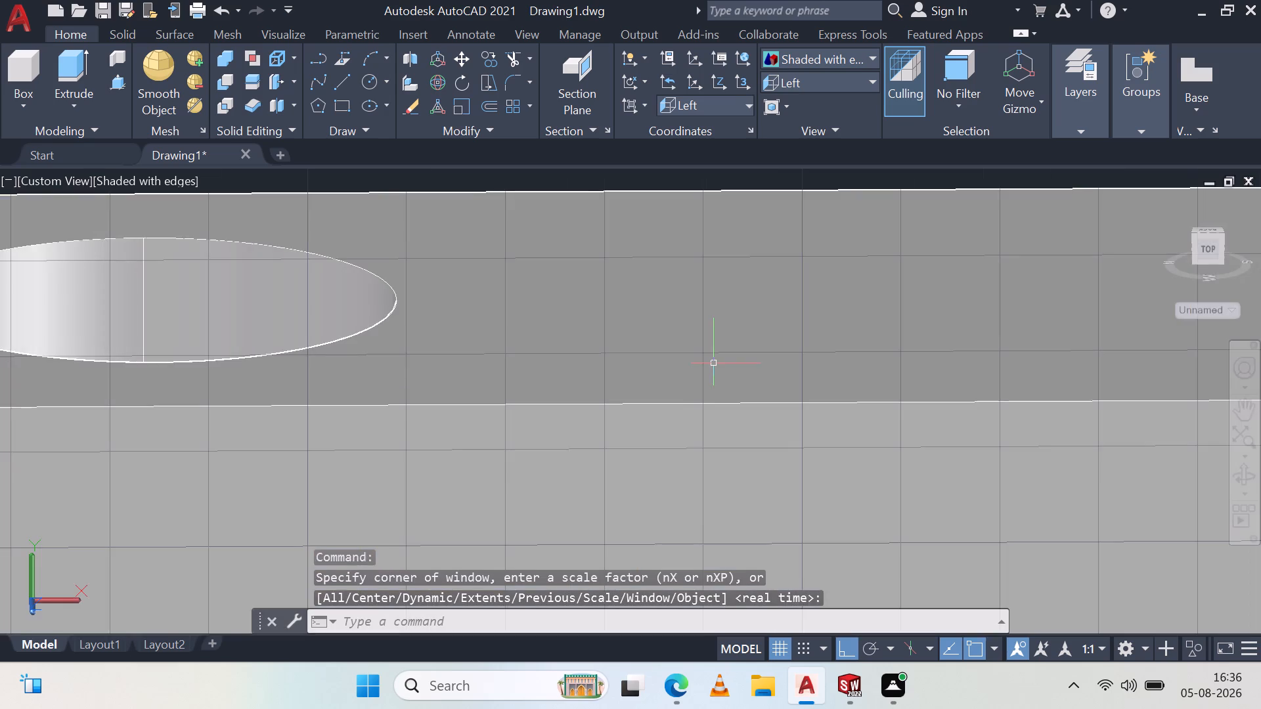
{"action": "scroll", "coordinate": [714, 364], "scroll_direction": "down", "scroll_amount": 2}
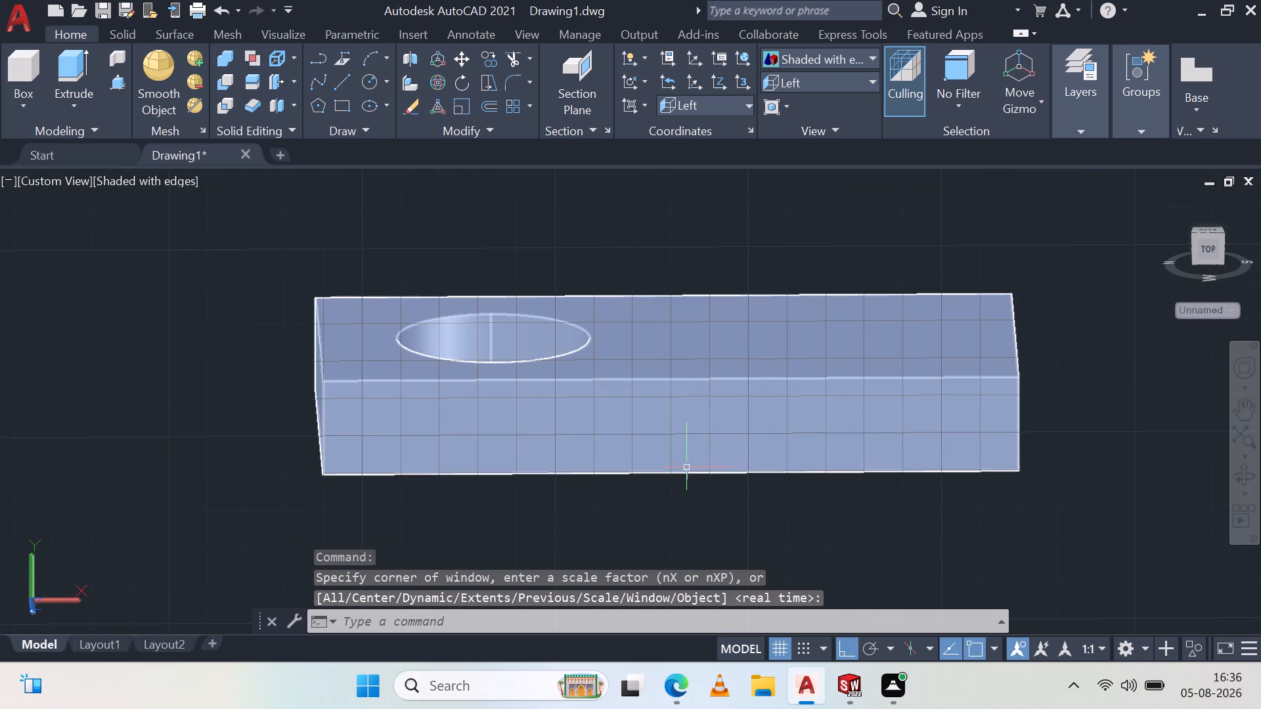
{"action": "middle_click_drag", "start_coordinate": [646, 495], "coordinate": [642, 483]}
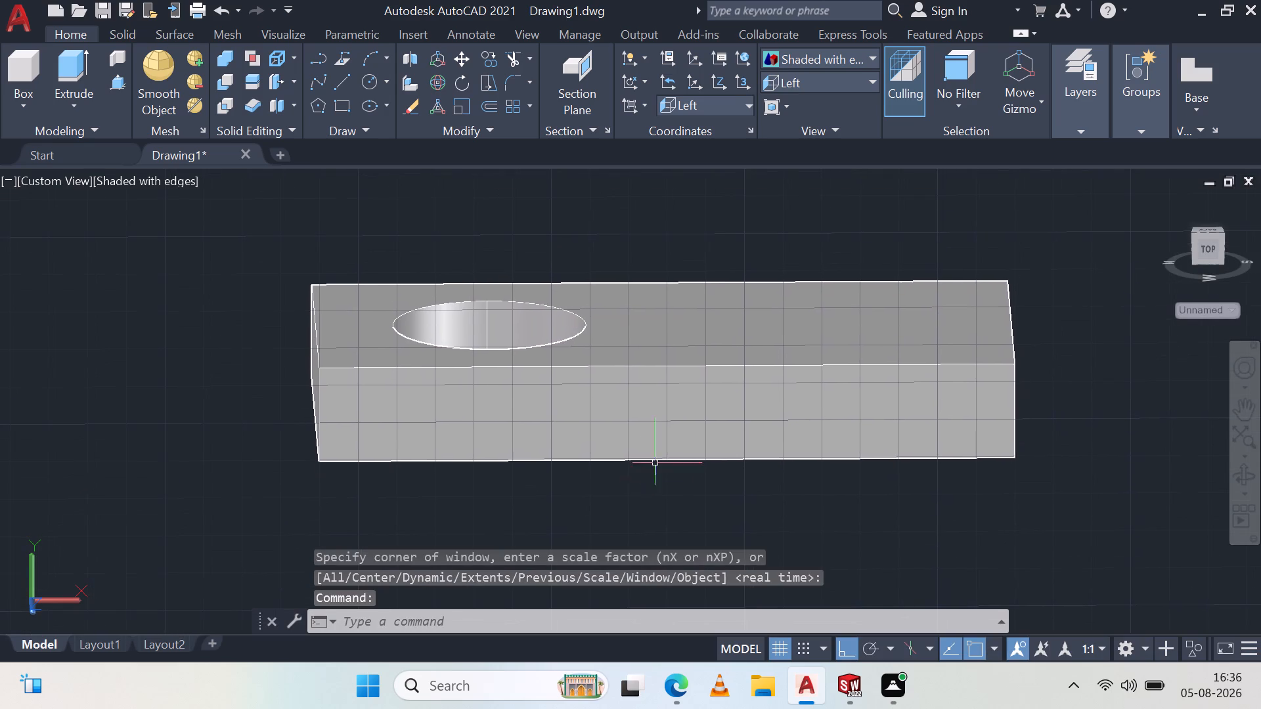
{"action": "middle_click_drag", "start_coordinate": [660, 452], "coordinate": [646, 433], "text": "shift"}
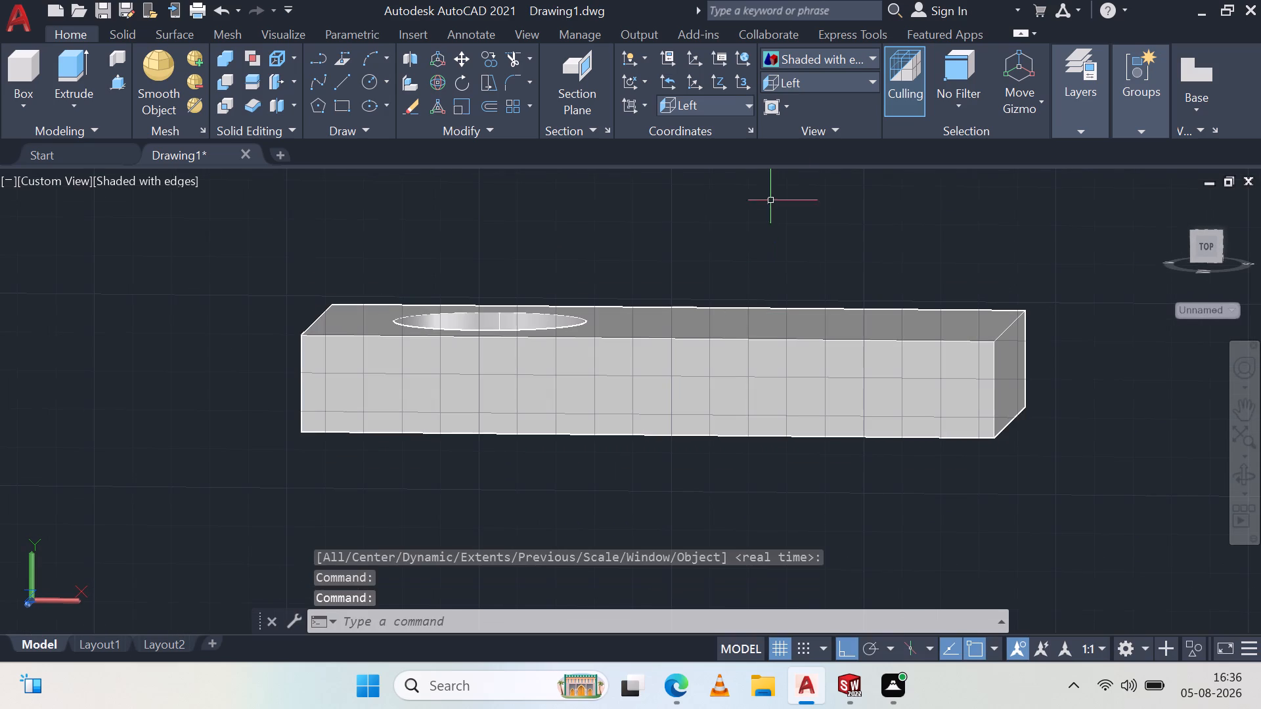
Restore the Left view preset and orbit the plate to look at its top face and stepped hole.
{"action": "left_click", "coordinate": [818, 81]}
{"action": "left_click", "coordinate": [810, 149]}
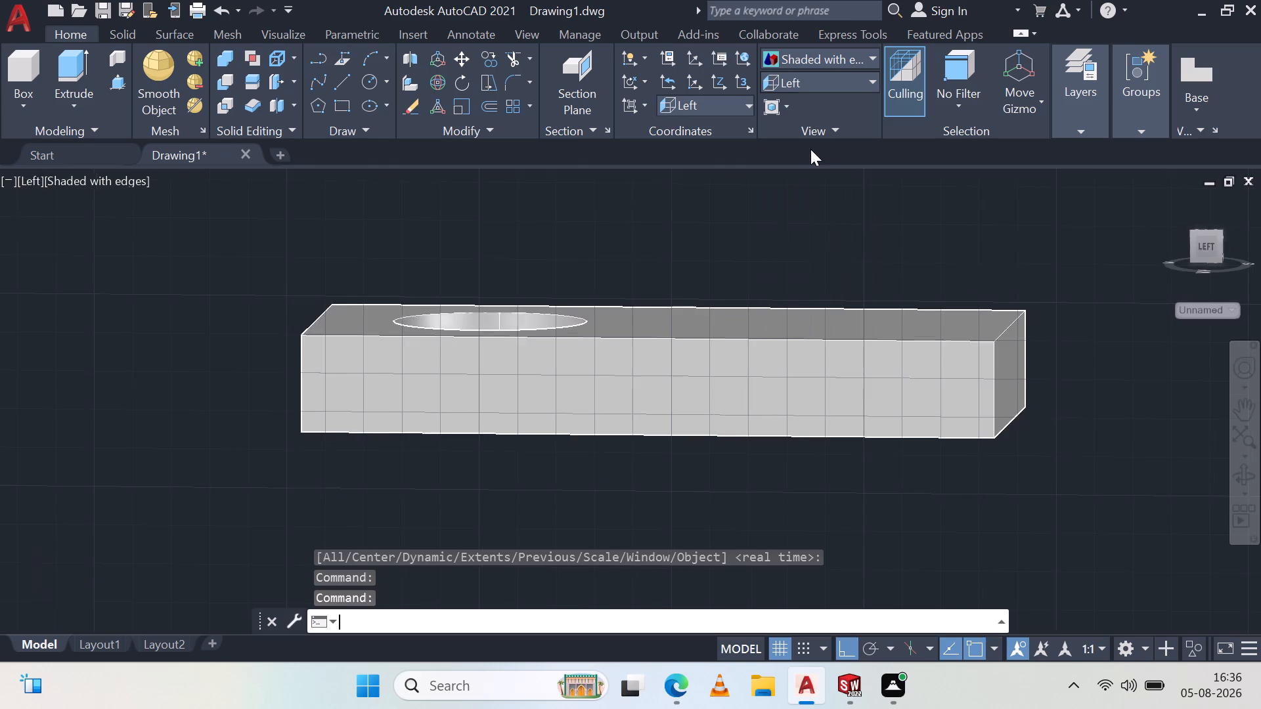
{"action": "scroll", "coordinate": [678, 368], "scroll_direction": "down", "scroll_amount": 1}
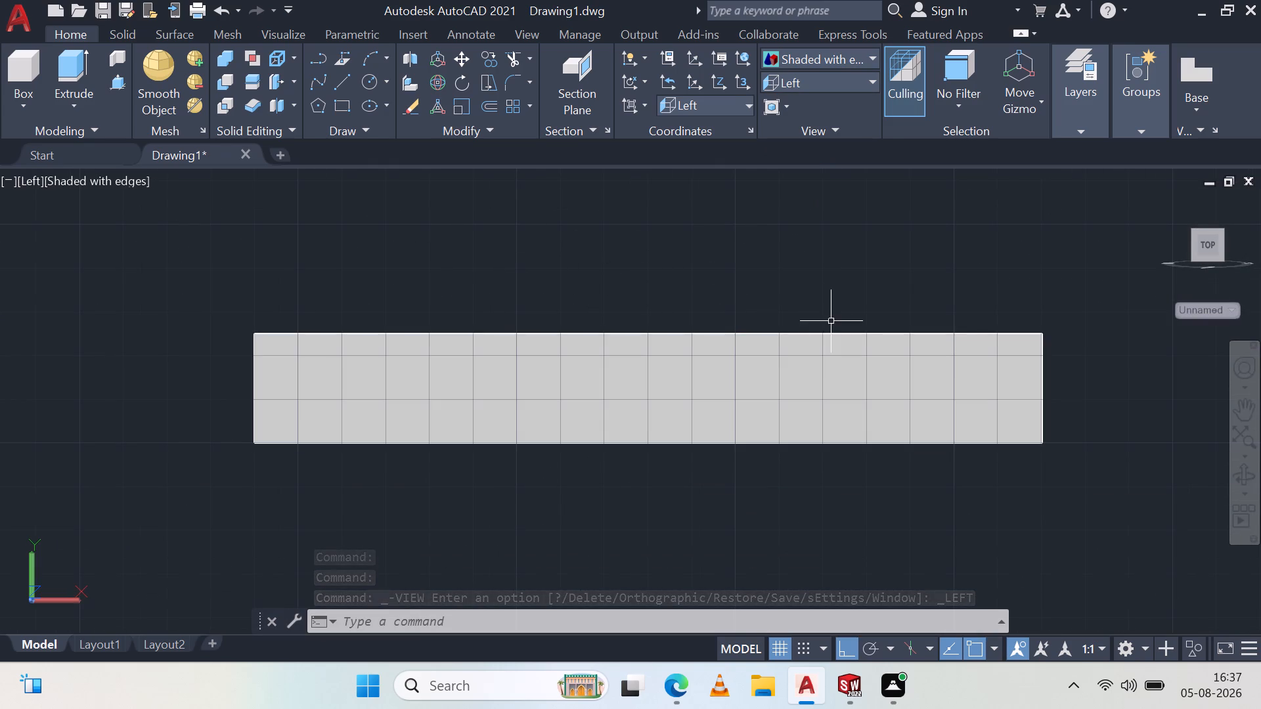
{"action": "middle_click_drag", "start_coordinate": [781, 247], "coordinate": [780, 307], "text": "shift"}
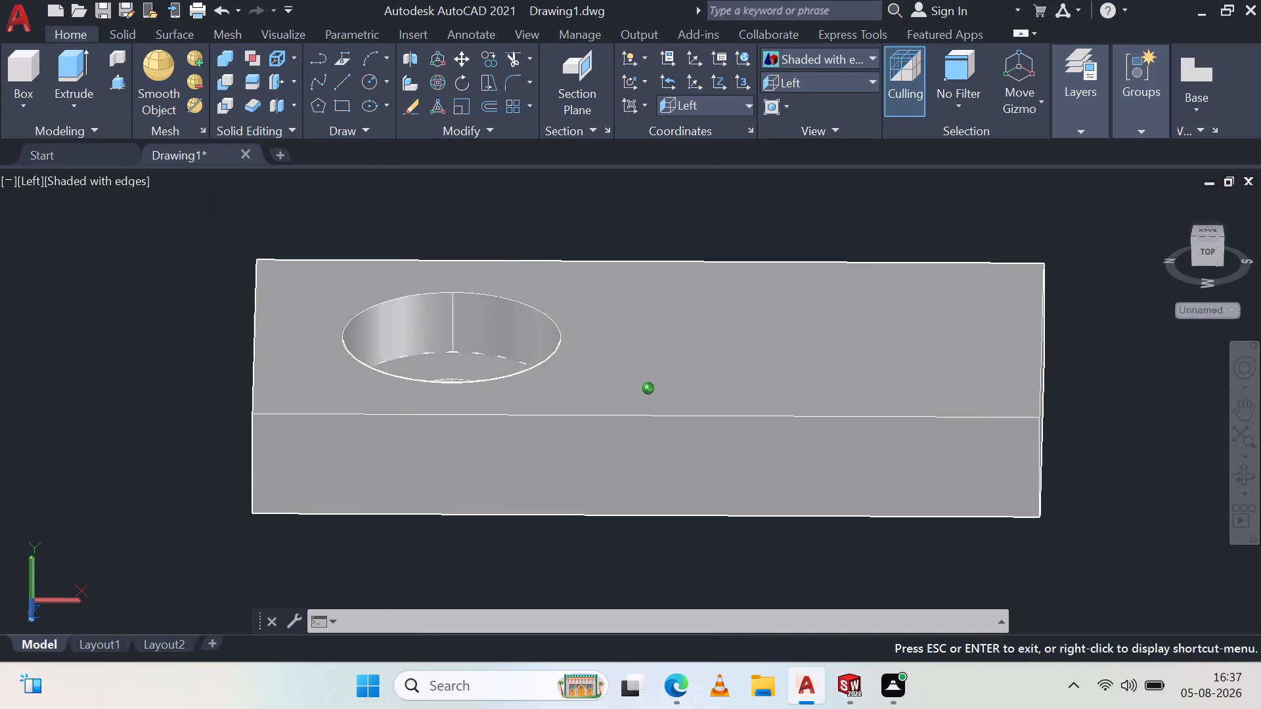
{"action": "middle_click_drag", "start_coordinate": [780, 307], "coordinate": [780, 326], "text": "shift"}
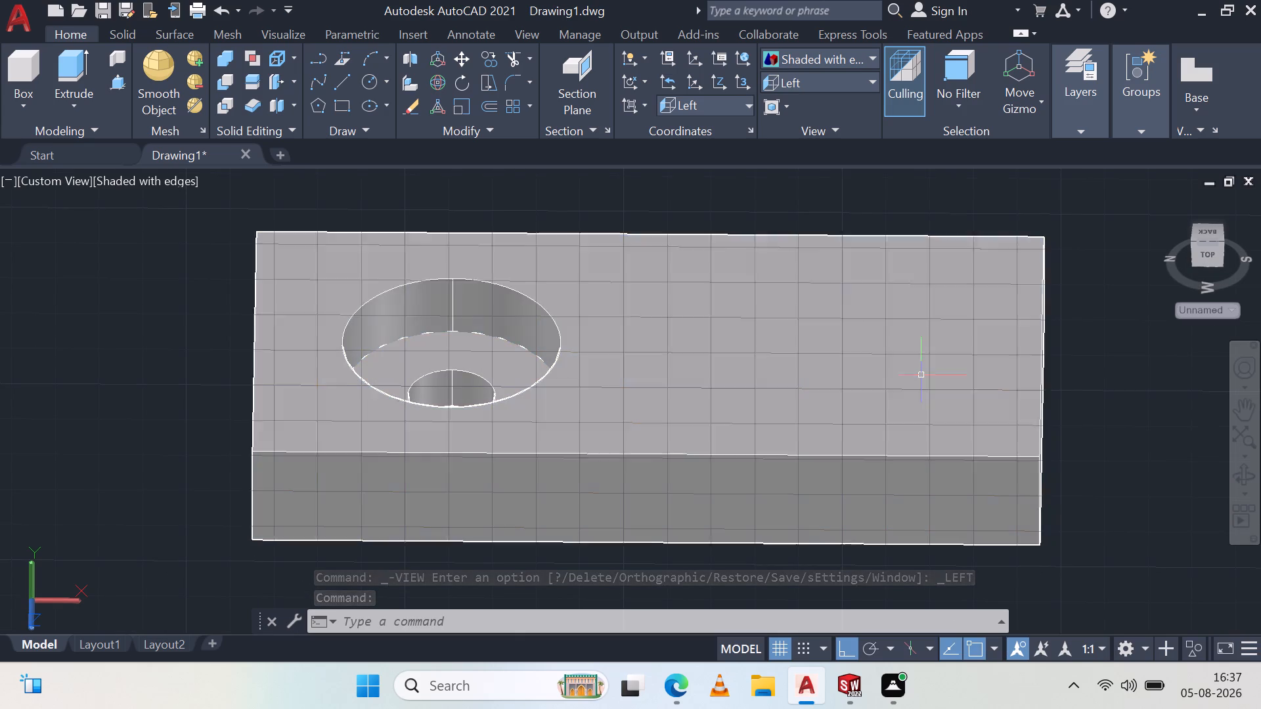
{"action": "key", "text": "Escape"}
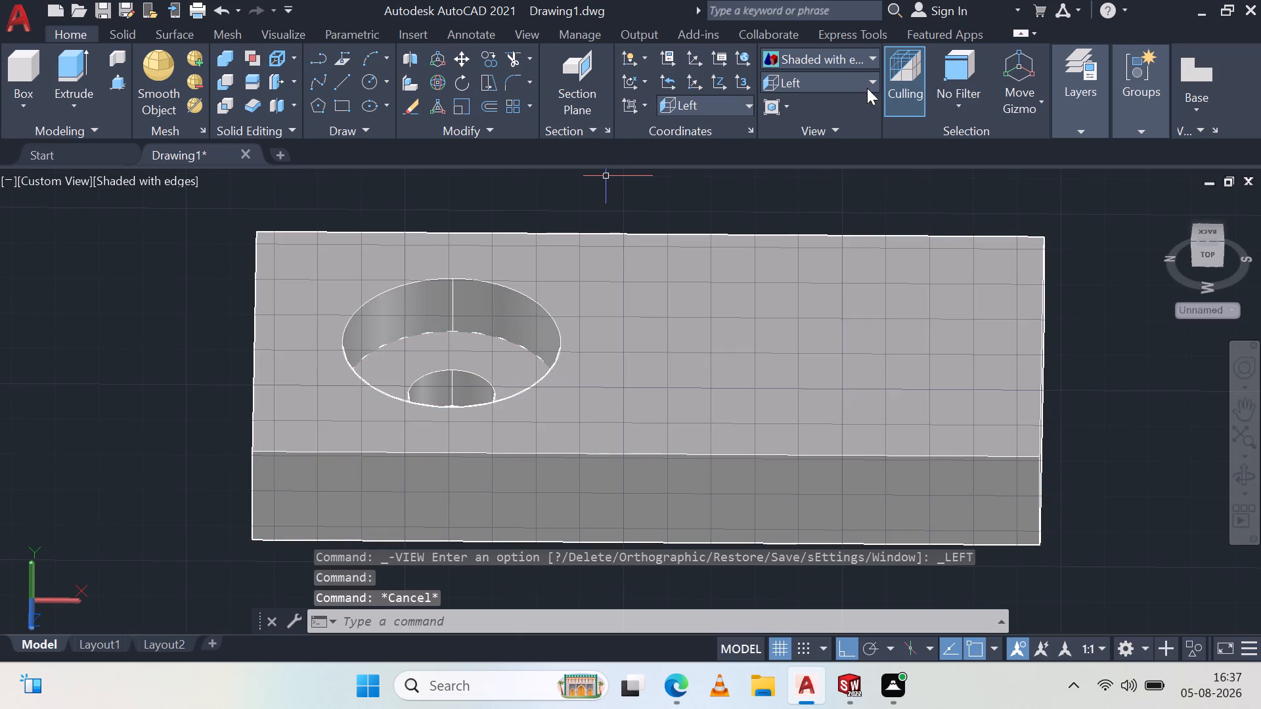
Set the Left view preset again, with the whole long side of the plate in view.
{"action": "left_click", "coordinate": [856, 84]}
{"action": "left_click", "coordinate": [810, 146]}
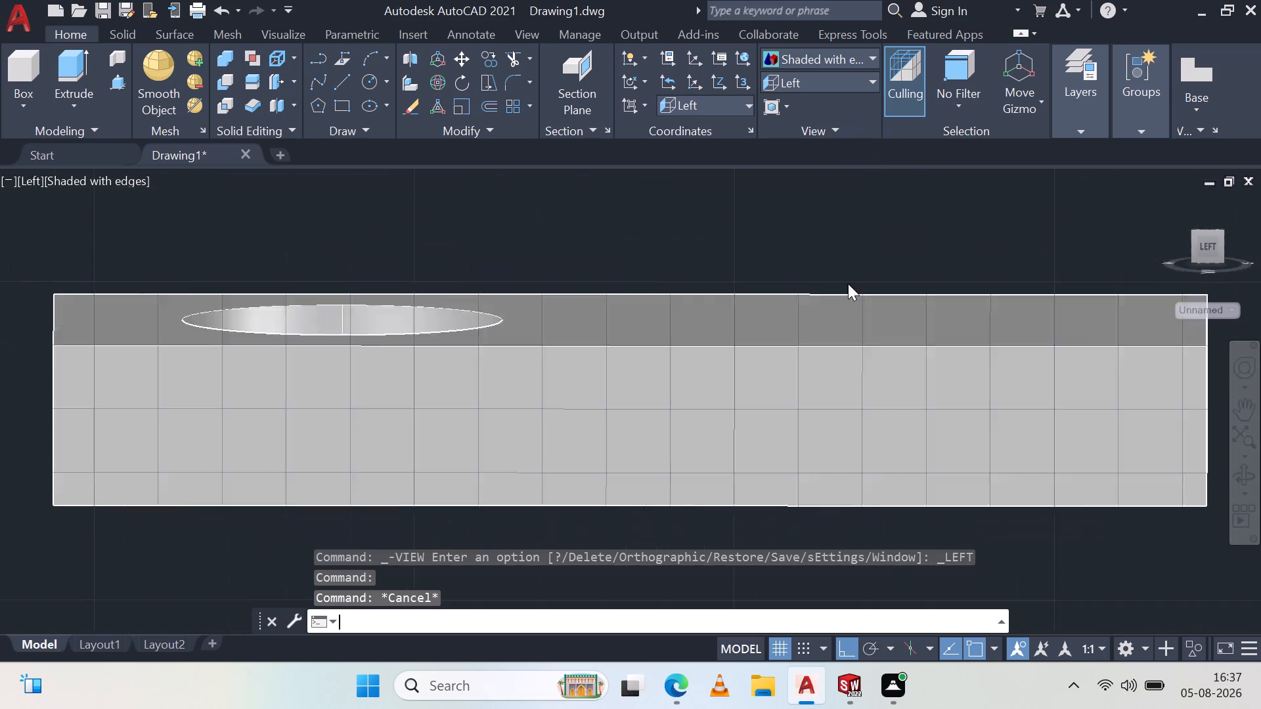
{"action": "left_click", "coordinate": [364, 80]}
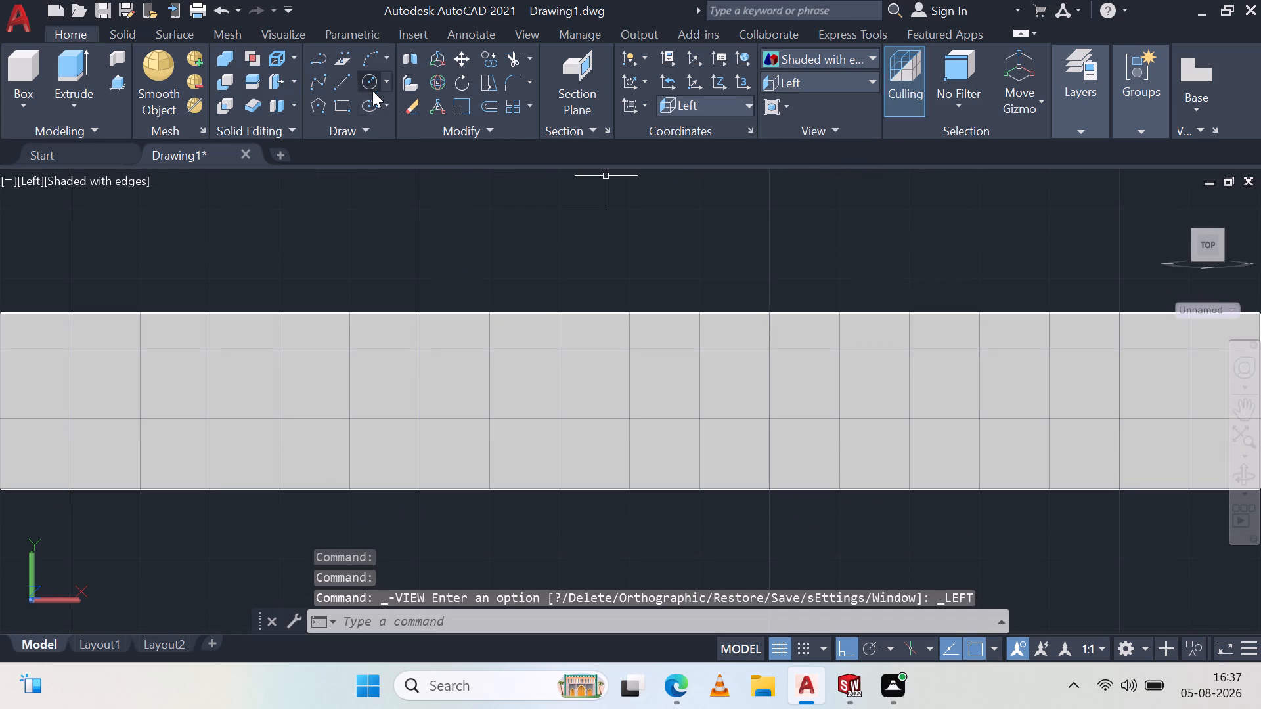
{"action": "scroll", "coordinate": [963, 378], "scroll_direction": "down", "scroll_amount": 1}
{"action": "middle_click_drag", "start_coordinate": [1047, 371], "coordinate": [909, 366]}
{"action": "middle_click", "coordinate": [909, 366]}
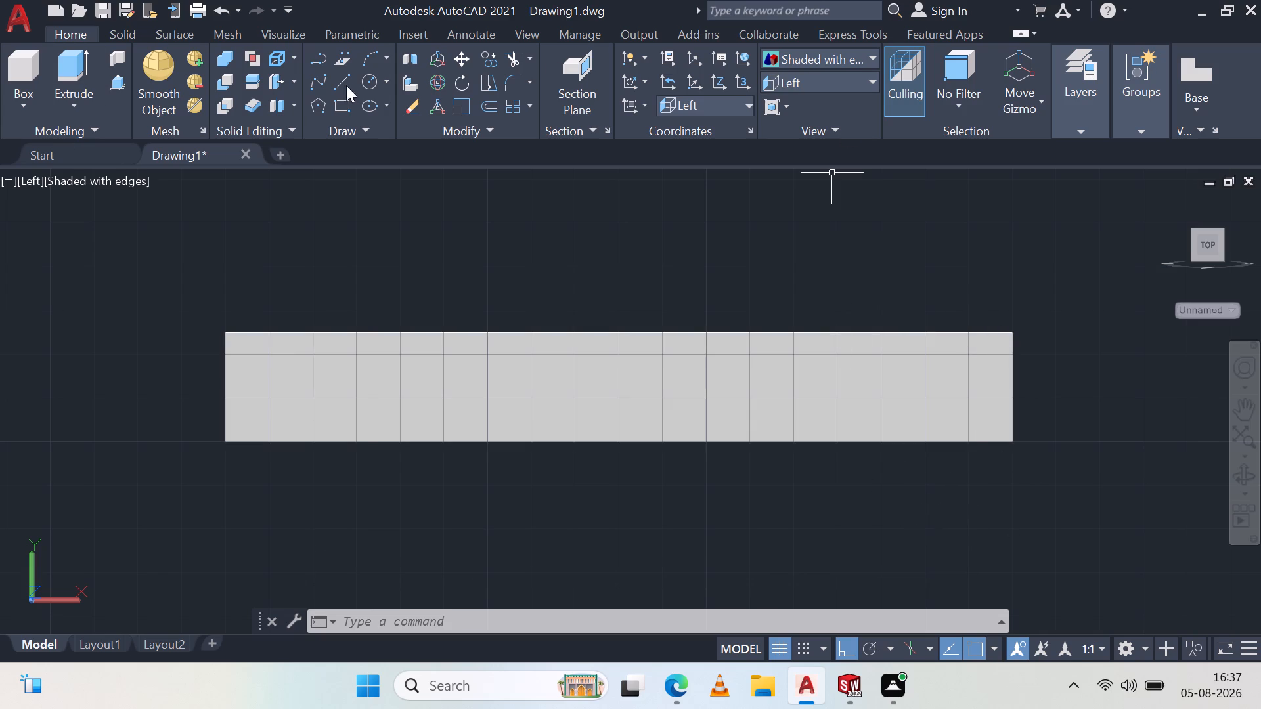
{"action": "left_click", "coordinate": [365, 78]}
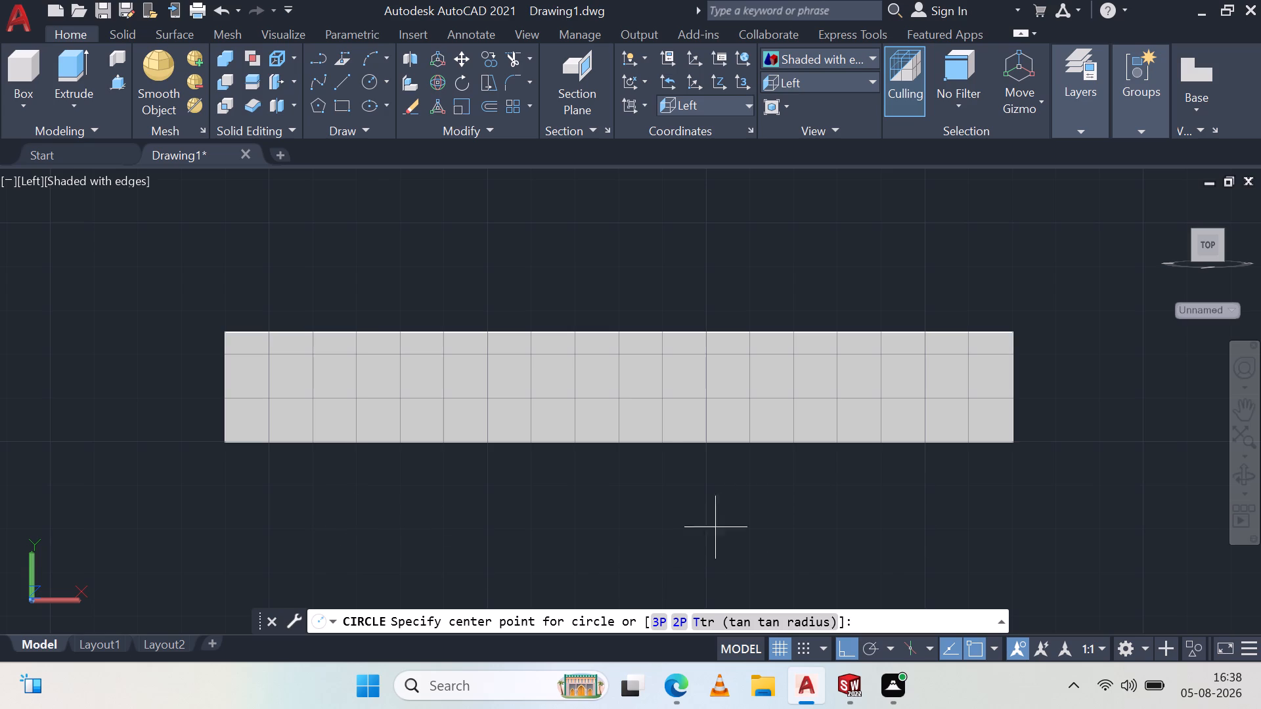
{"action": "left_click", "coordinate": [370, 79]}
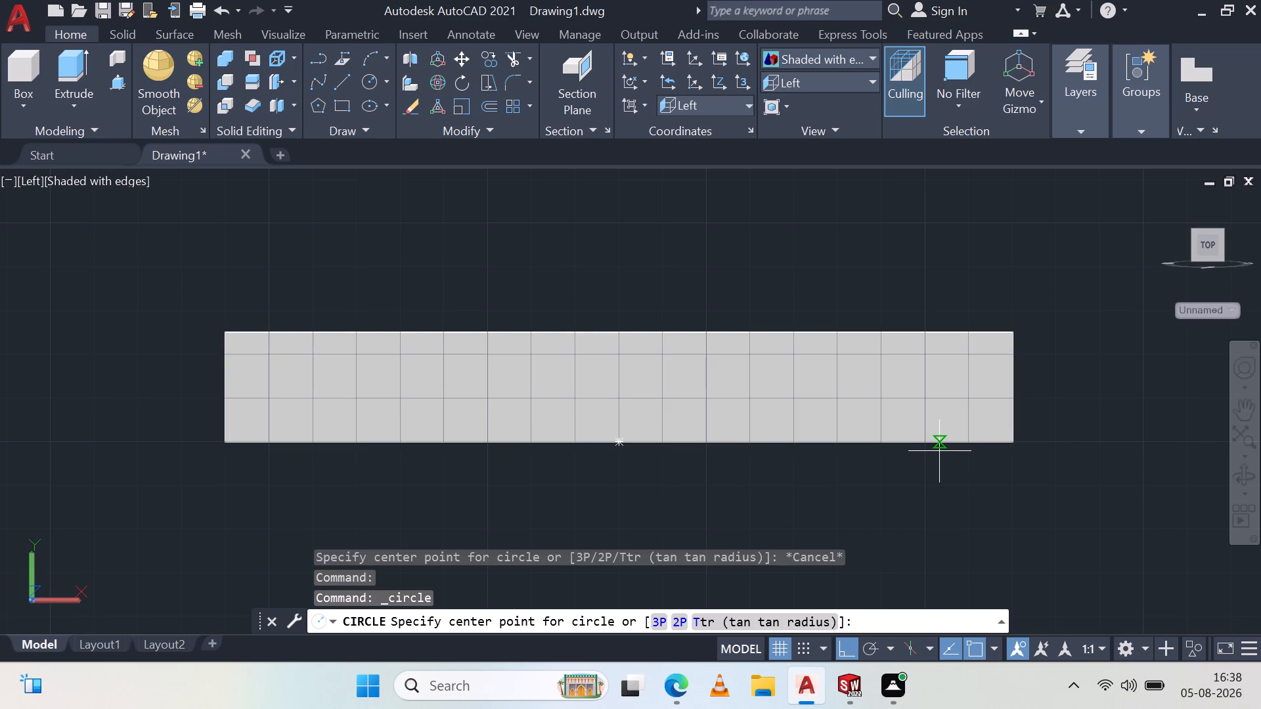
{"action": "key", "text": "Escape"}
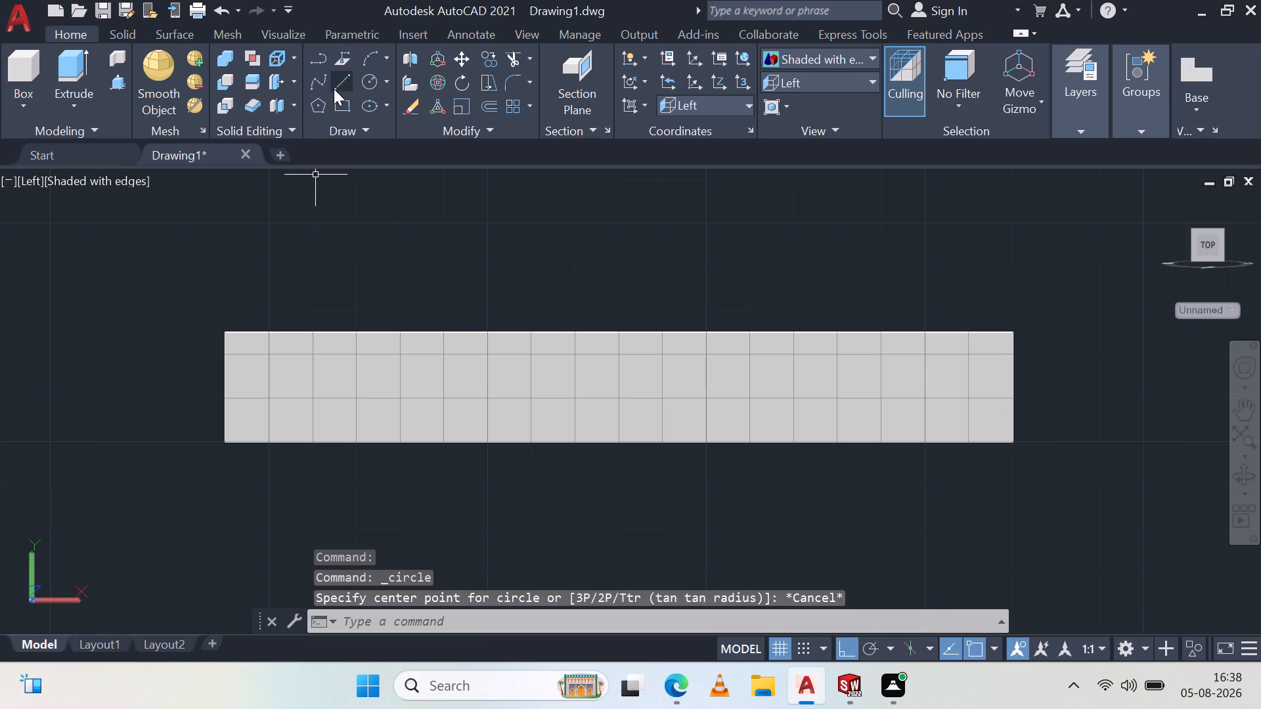
Draw a line along the plate's bottom long edge from its midpoint to the corner at the end away from the hole.
{"action": "left_click", "coordinate": [336, 87]}
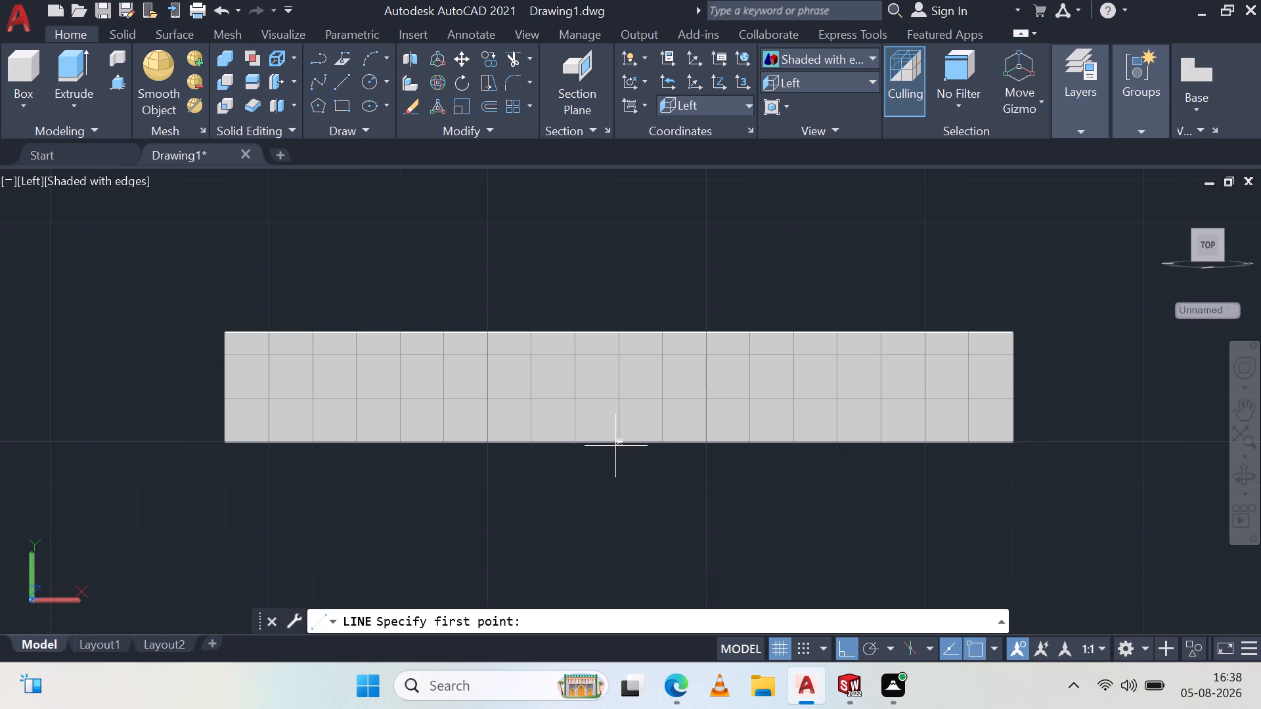
{"action": "left_click", "coordinate": [621, 448]}
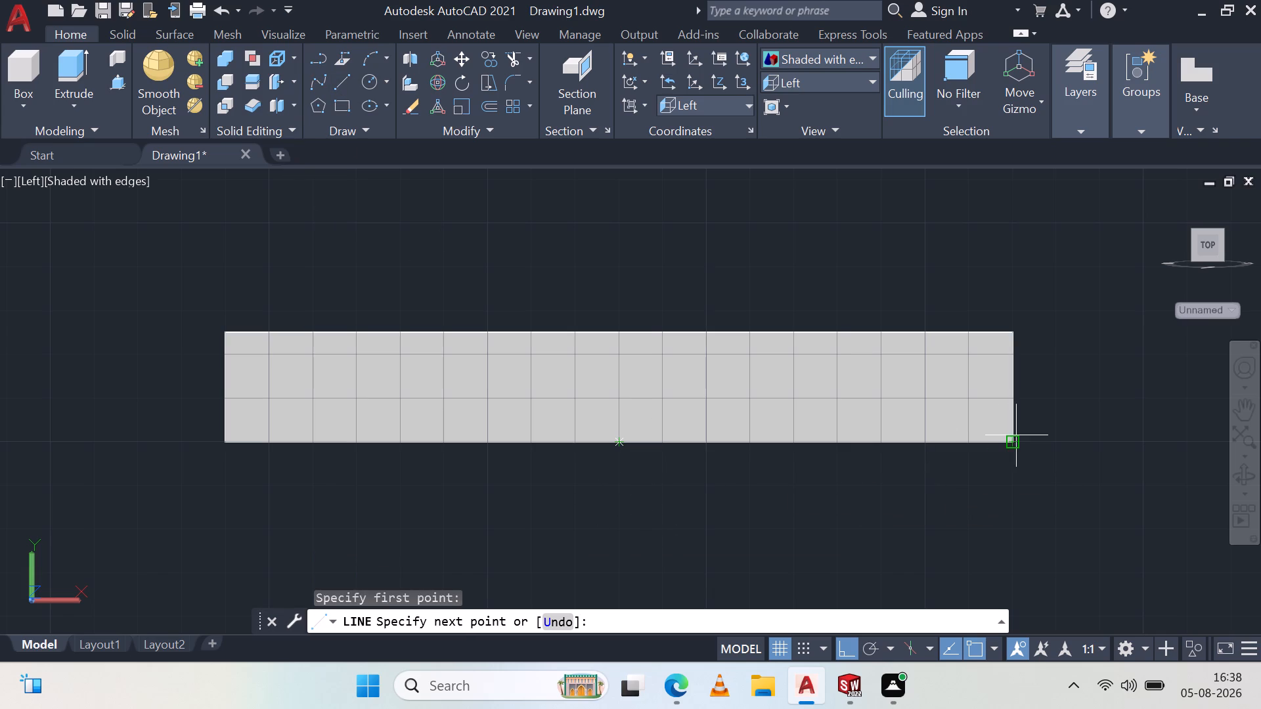
{"action": "left_click", "coordinate": [1014, 442]}
{"action": "key", "text": "Escape"}
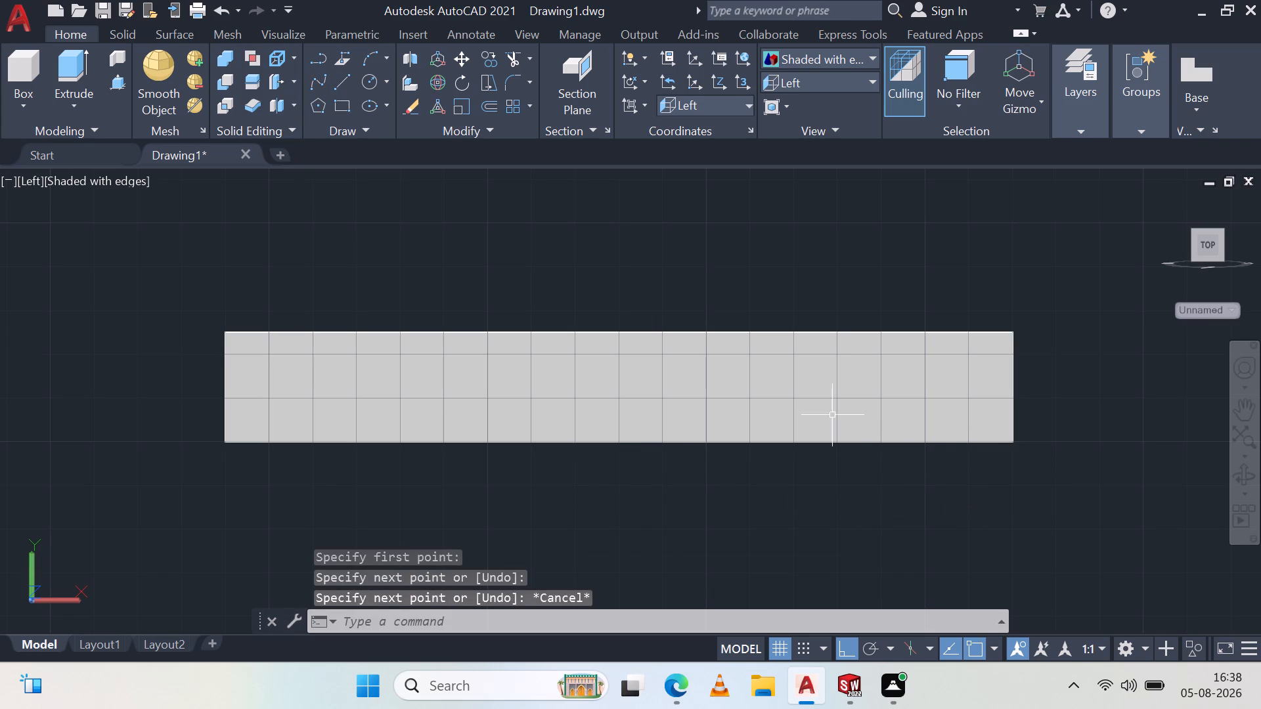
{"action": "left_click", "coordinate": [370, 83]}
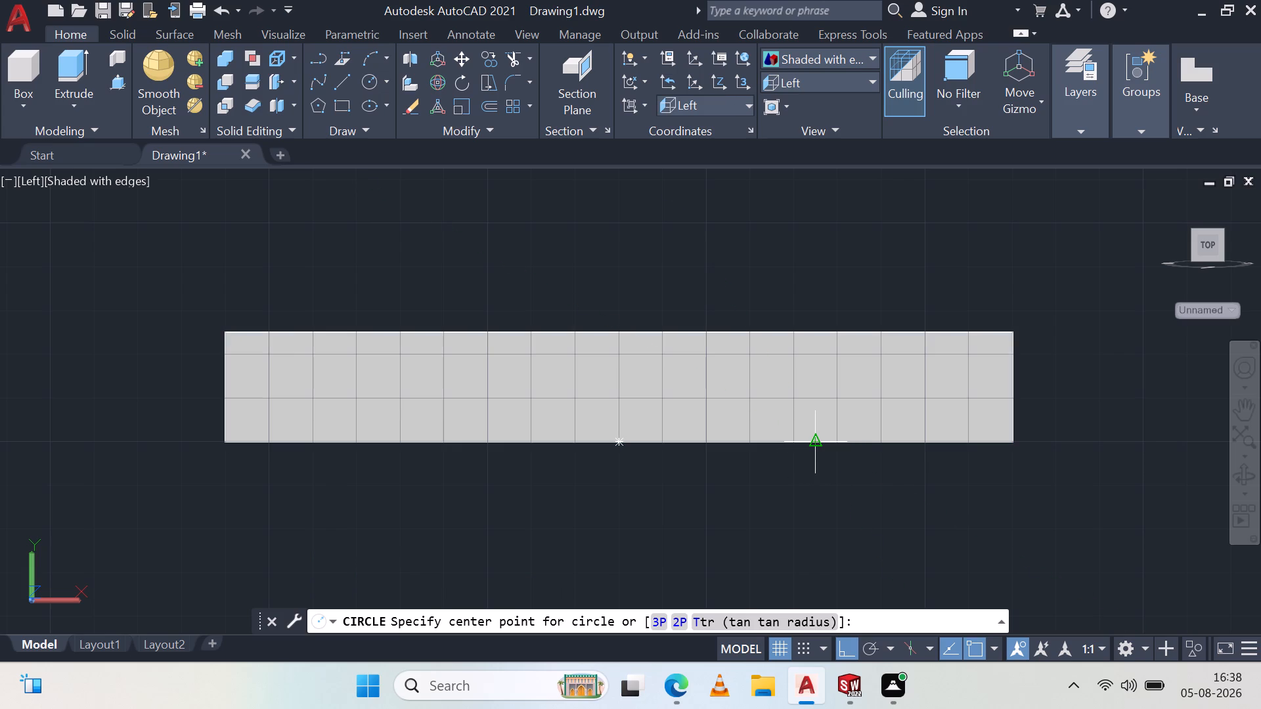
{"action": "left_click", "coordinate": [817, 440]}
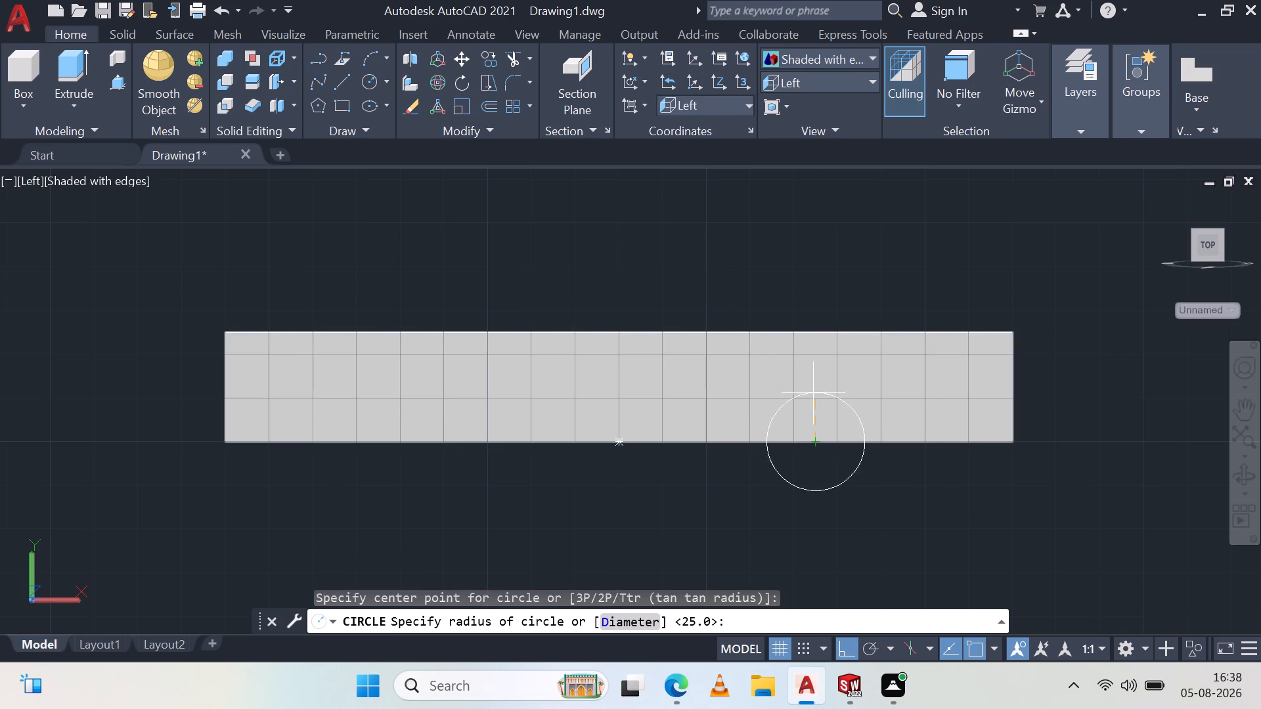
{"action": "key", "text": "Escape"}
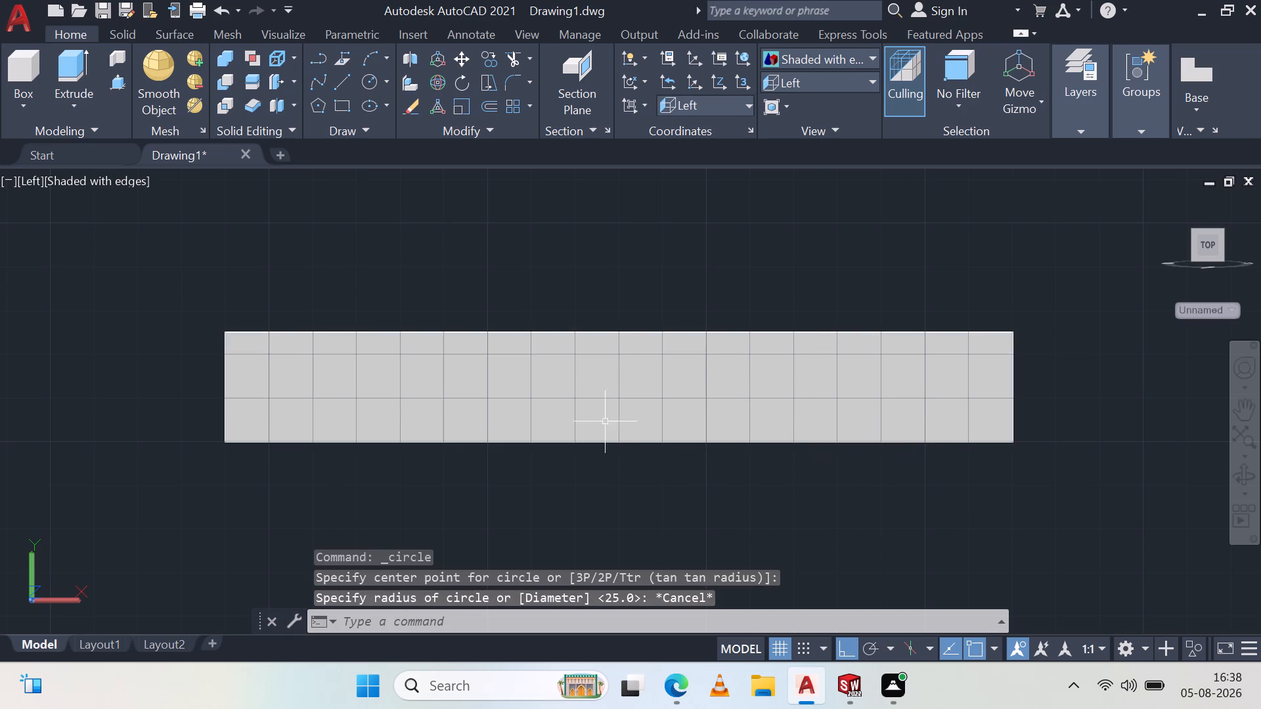
Draw a line along the plate's top long edge from its midpoint to the corner at the end away from the hole.
{"action": "left_click", "coordinate": [334, 85]}
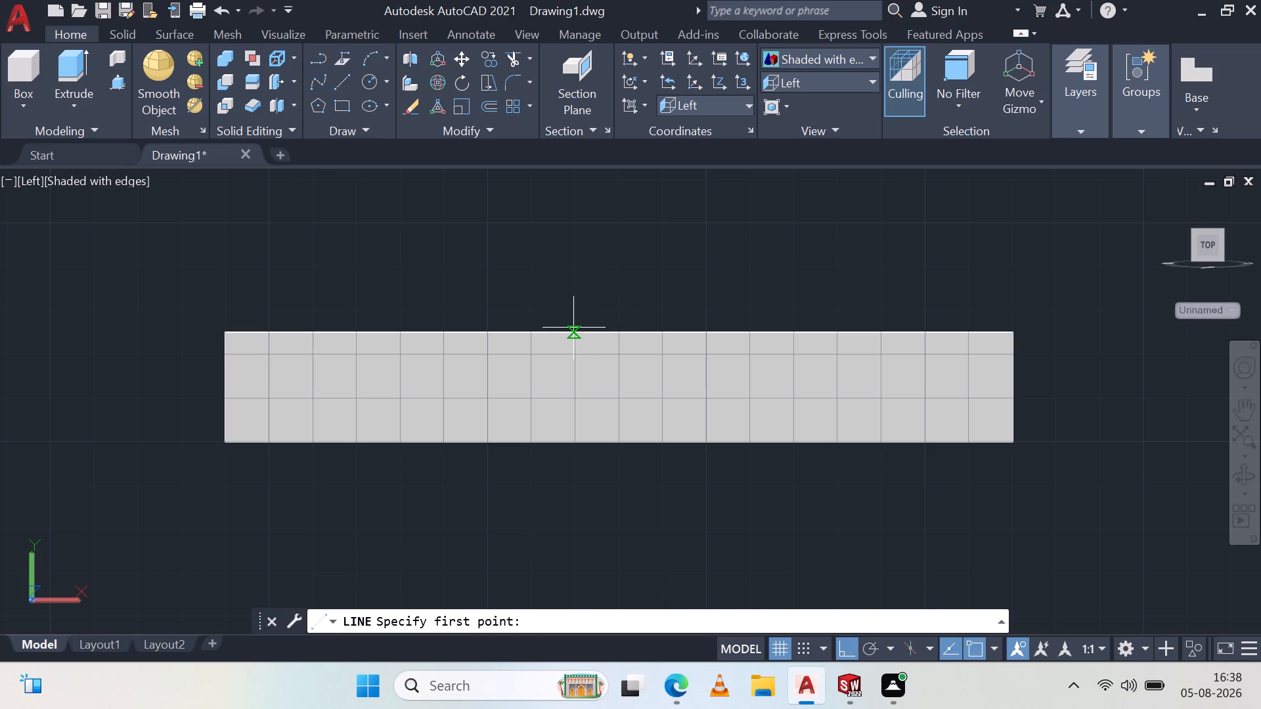
{"action": "left_click", "coordinate": [622, 332]}
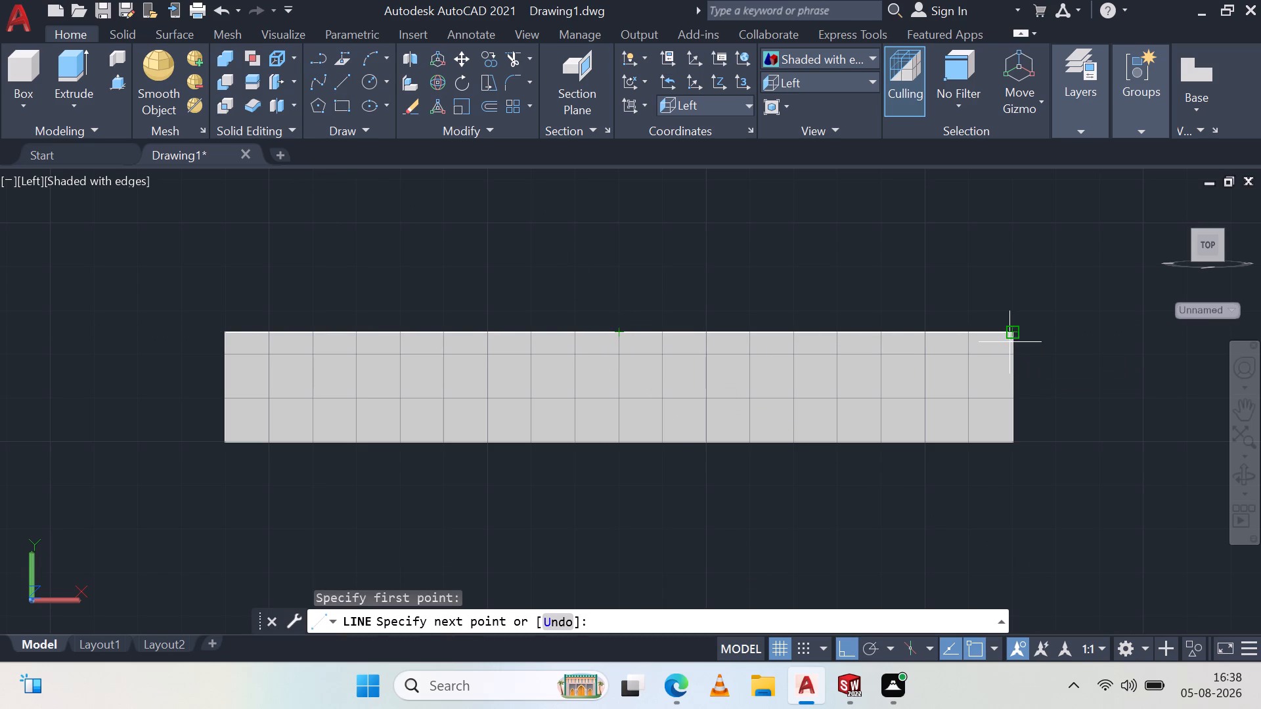
{"action": "left_click", "coordinate": [1010, 339]}
{"action": "key", "text": "Escape"}
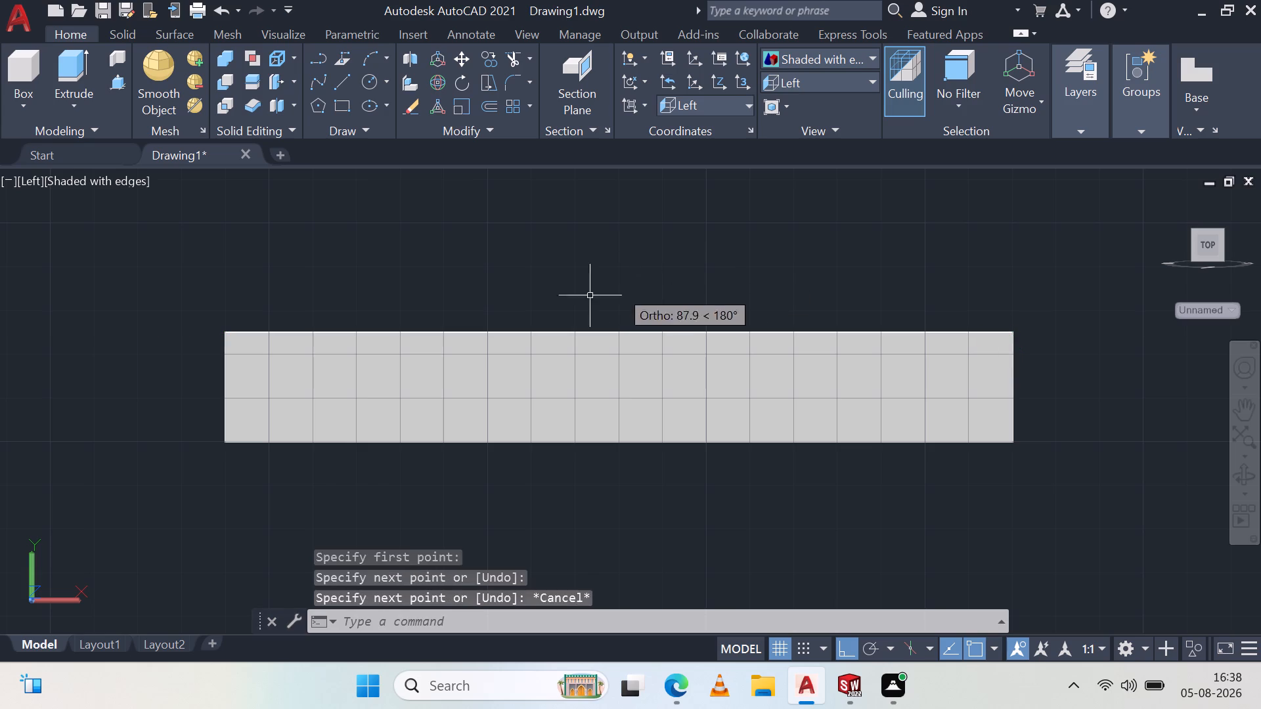
{"action": "key", "text": "Escape"}
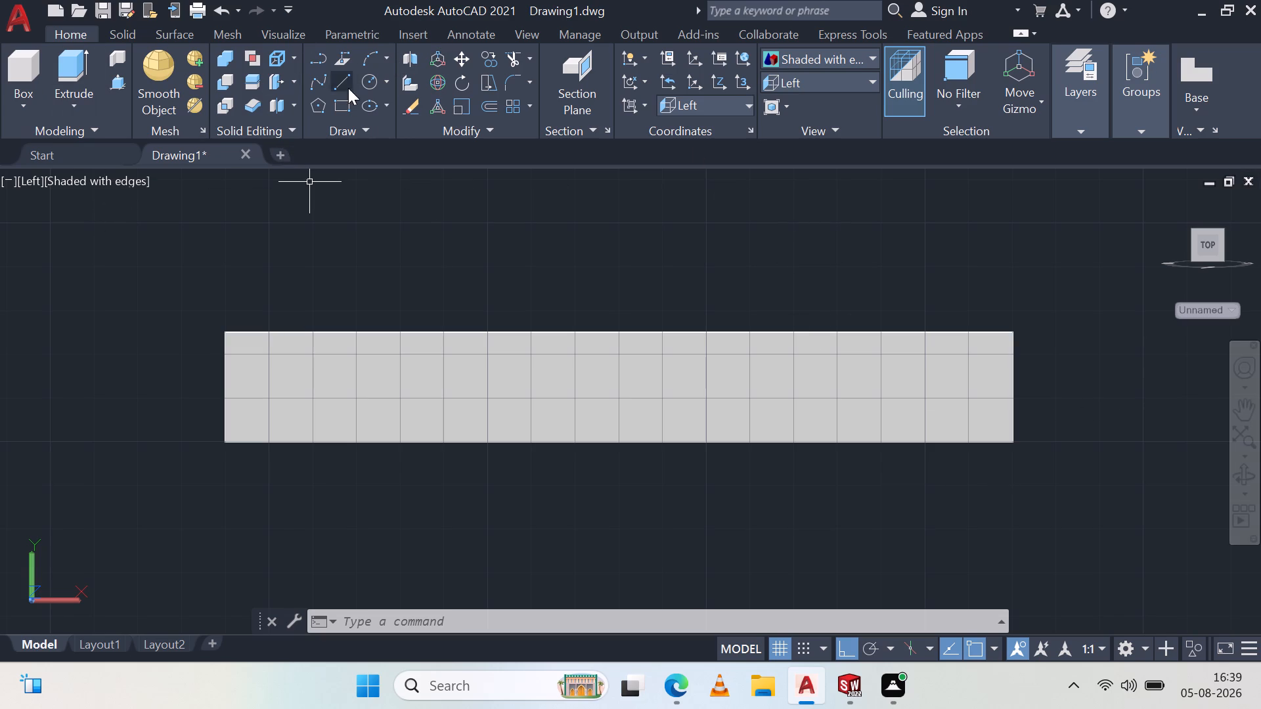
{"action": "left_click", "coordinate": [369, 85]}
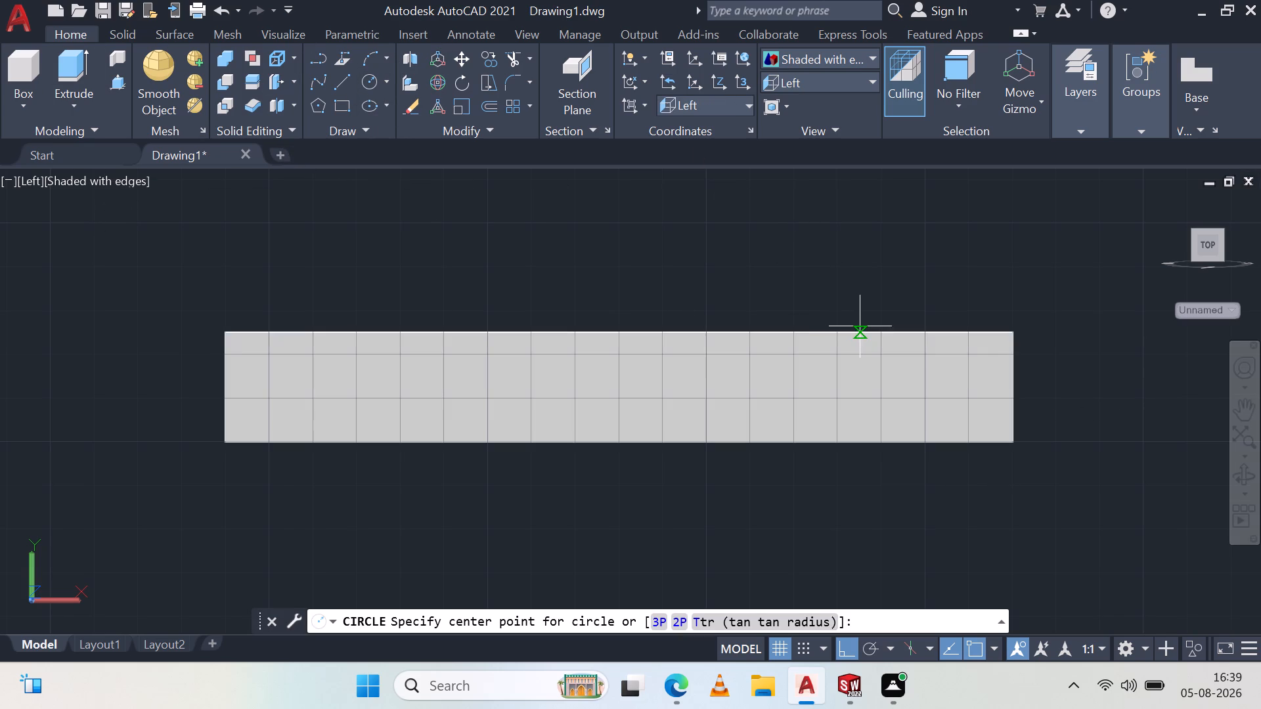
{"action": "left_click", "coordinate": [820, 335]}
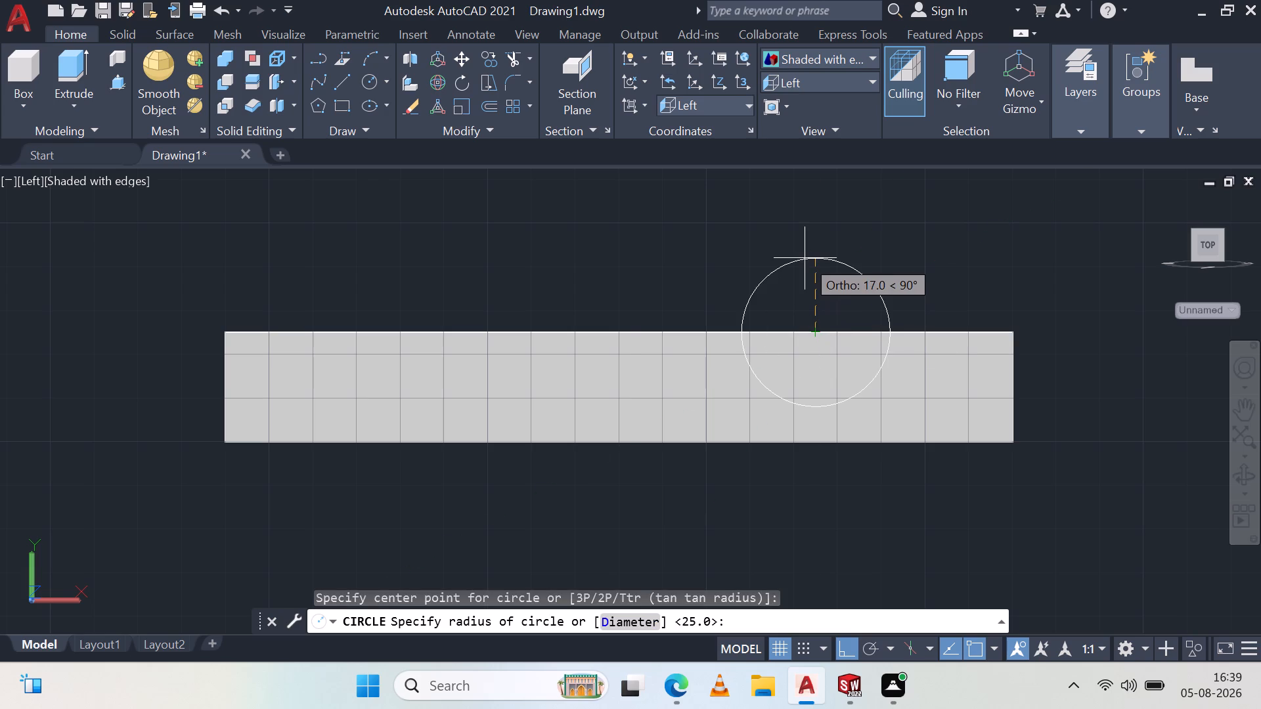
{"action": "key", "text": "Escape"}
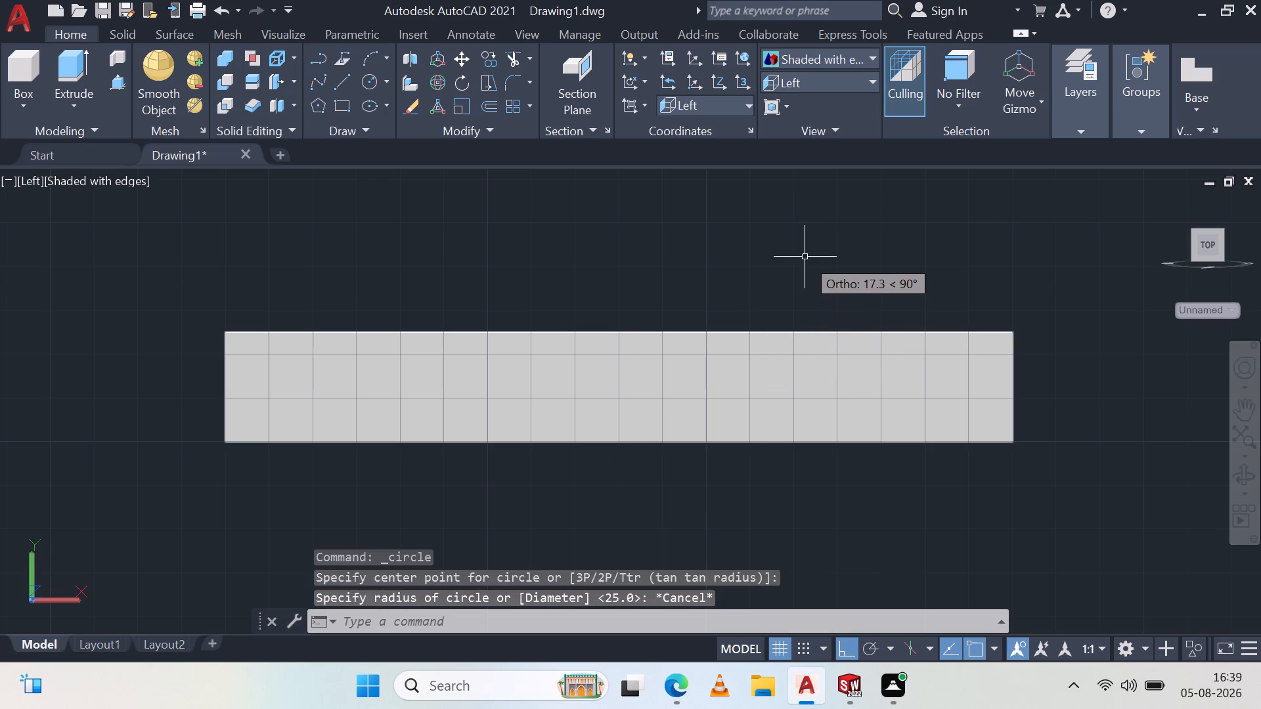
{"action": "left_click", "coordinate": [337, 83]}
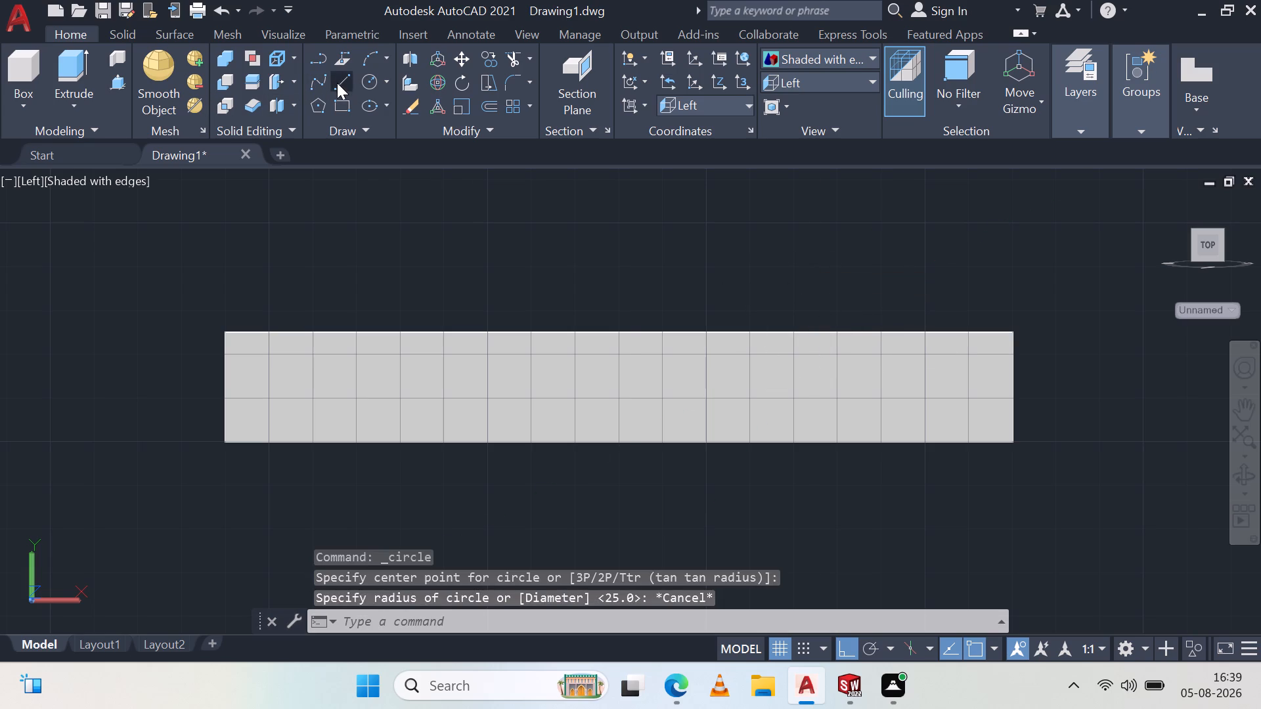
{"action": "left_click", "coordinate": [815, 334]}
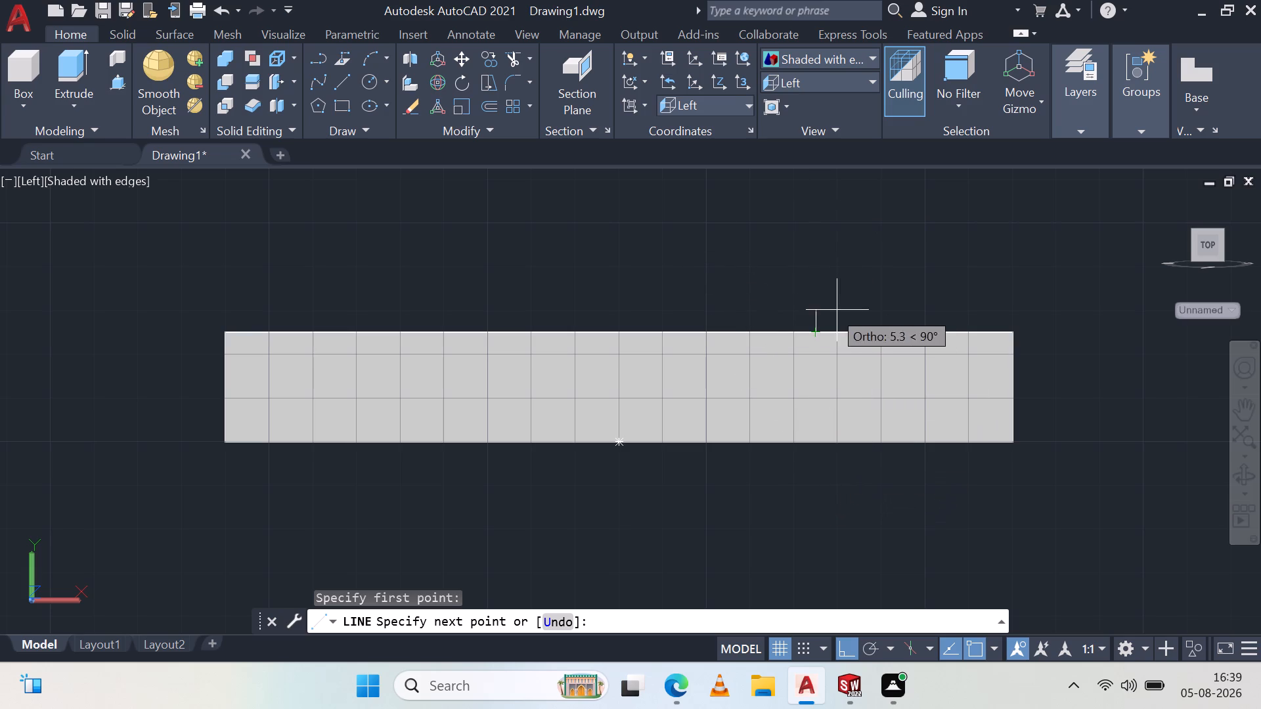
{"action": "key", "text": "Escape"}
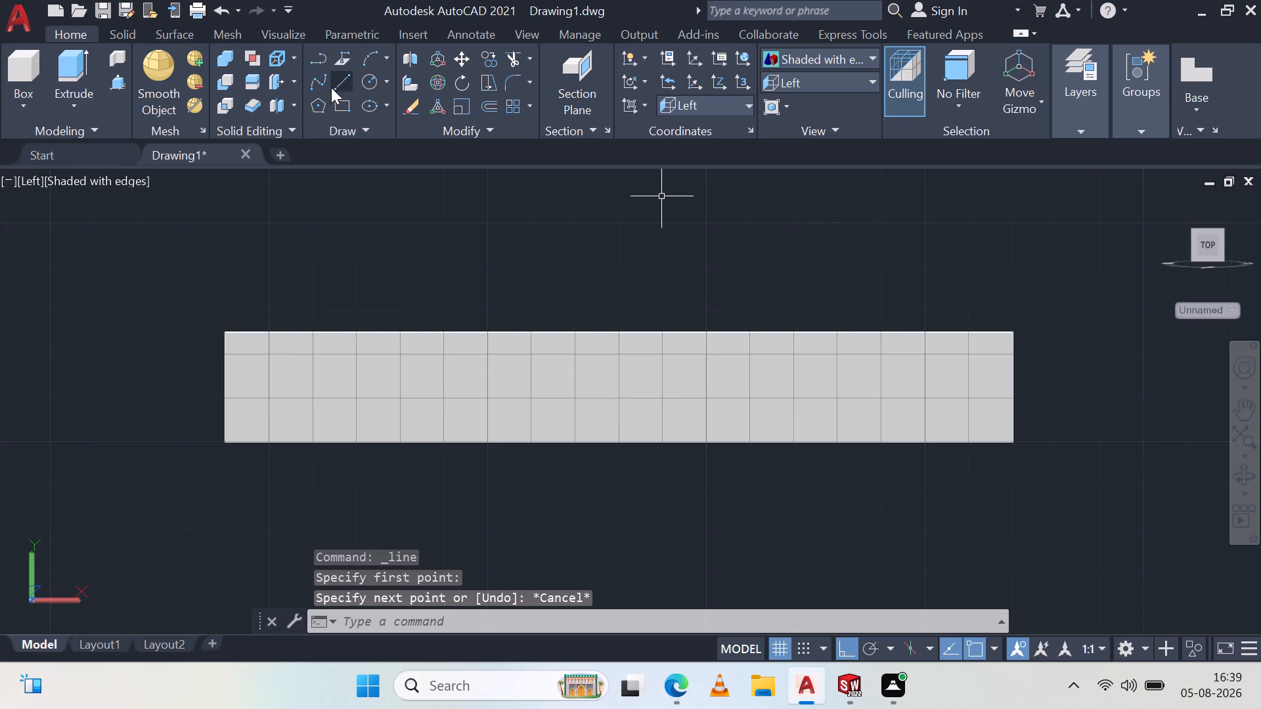
Draw a vertical line 70 long upwards from the midpoint of the half-length line on the plate's bottom edge.
{"action": "left_click", "coordinate": [338, 81]}
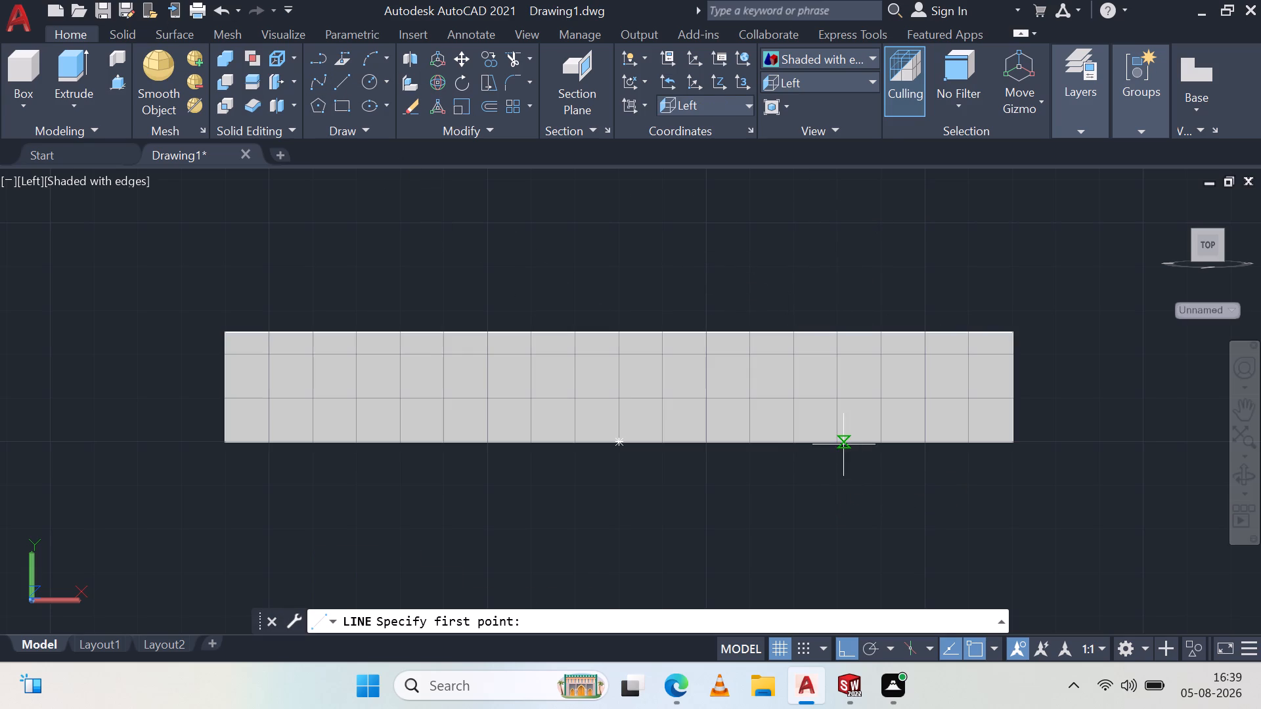
{"action": "left_click", "coordinate": [810, 442]}
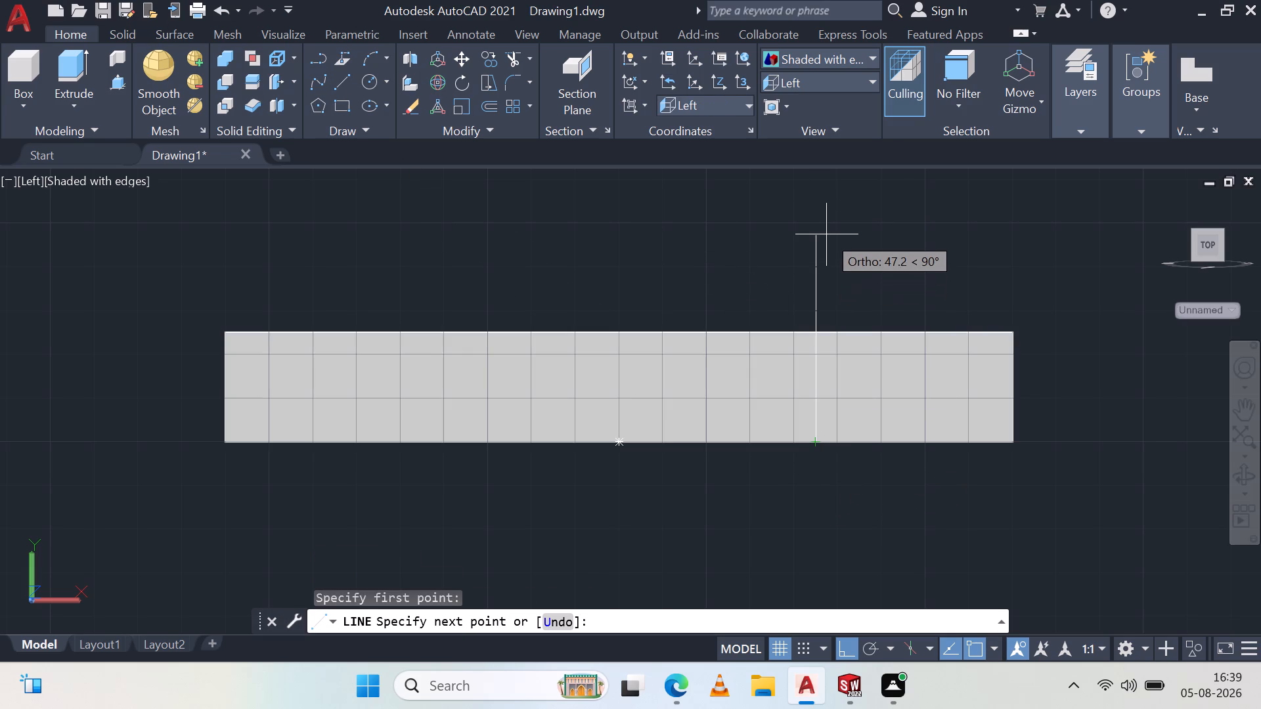
{"action": "type", "text": "70"}
{"action": "key", "text": "Return"}
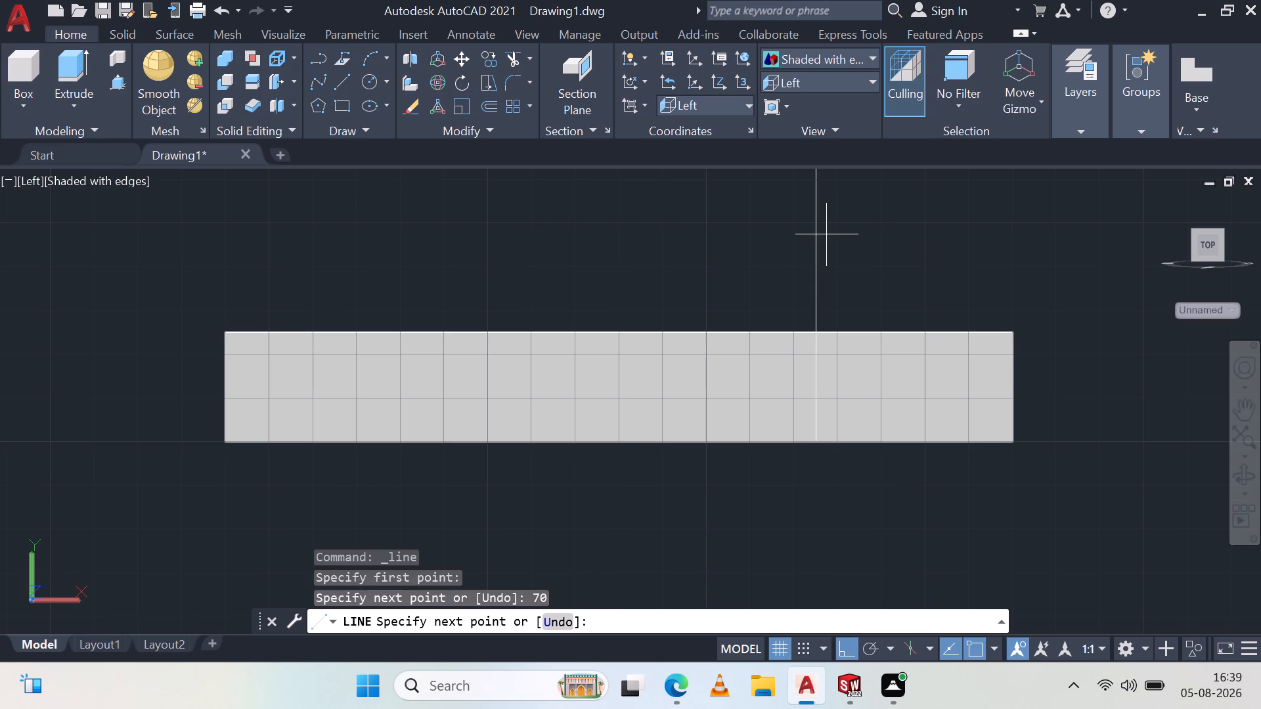
{"action": "key", "text": "Escape"}
Draw a circle of diameter 30 centred on the upper end of the 70-long vertical line.
{"action": "middle_click_drag", "start_coordinate": [655, 214], "coordinate": [659, 307]}
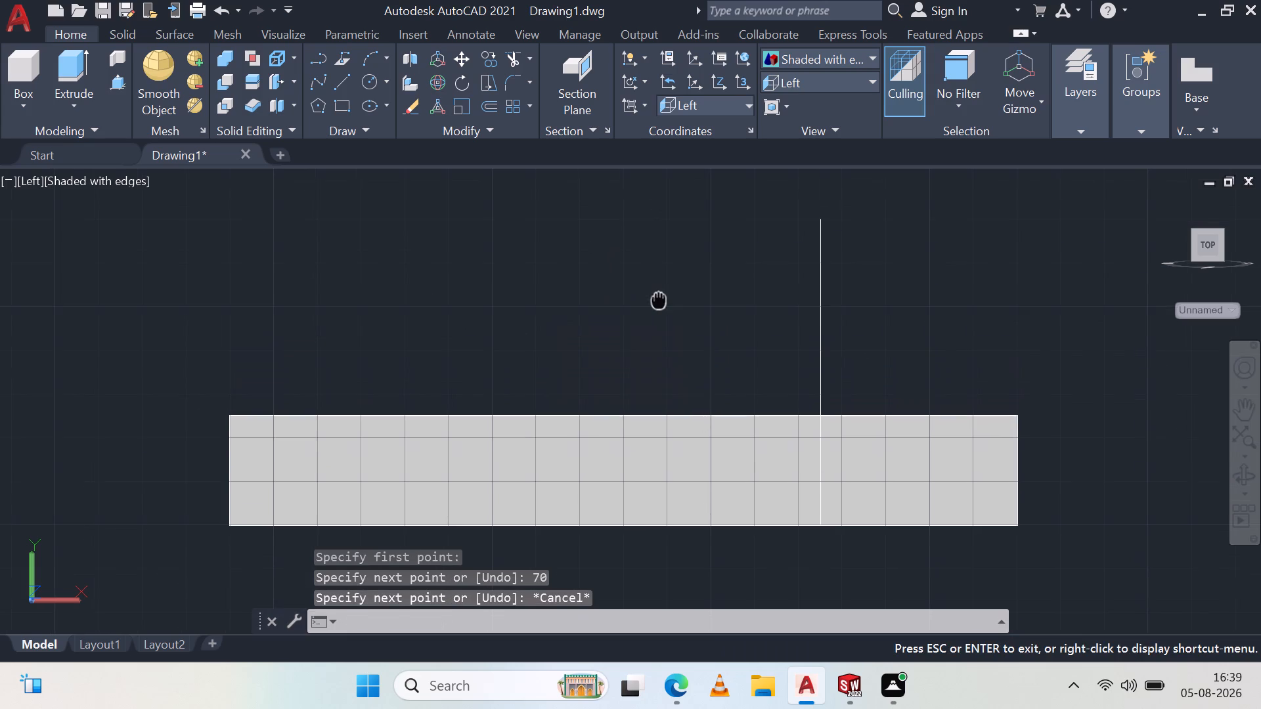
{"action": "middle_click_drag", "start_coordinate": [659, 307], "coordinate": [659, 311]}
{"action": "scroll", "coordinate": [659, 311], "scroll_direction": "down", "scroll_amount": 3}
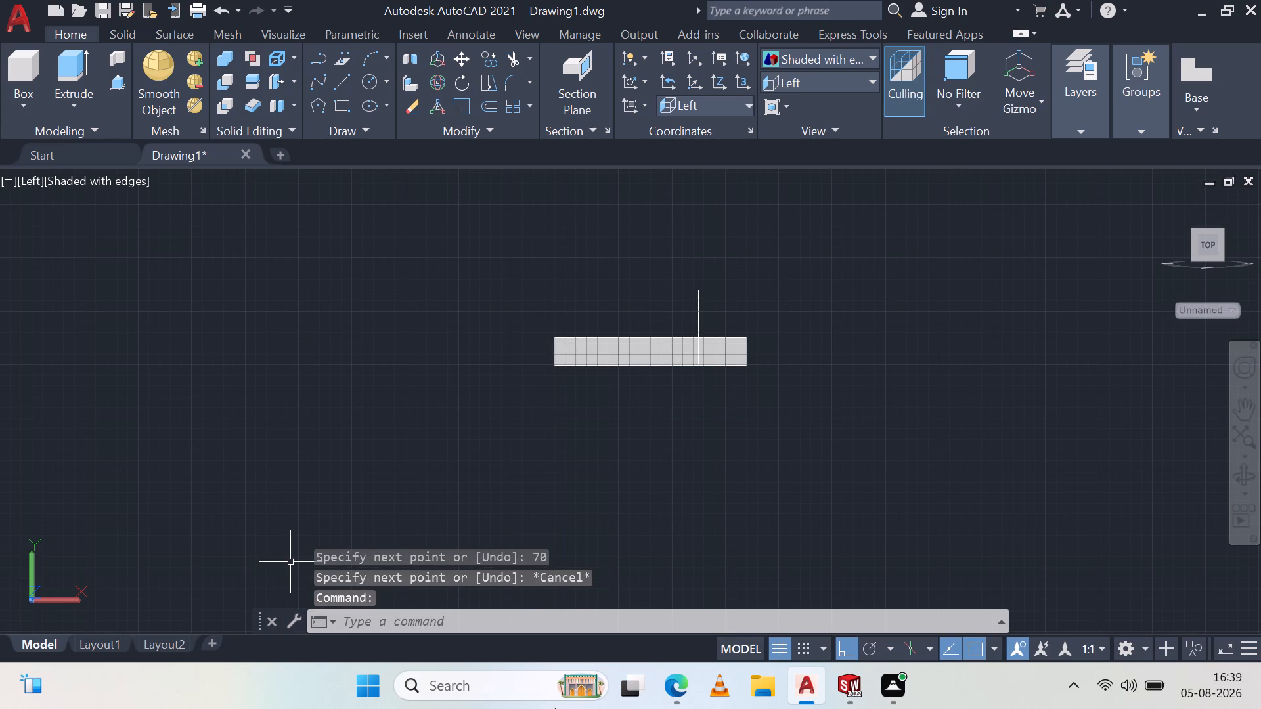
{"action": "scroll", "coordinate": [718, 299], "scroll_direction": "up", "scroll_amount": 2}
{"action": "middle_click_drag", "start_coordinate": [715, 290], "coordinate": [717, 352]}
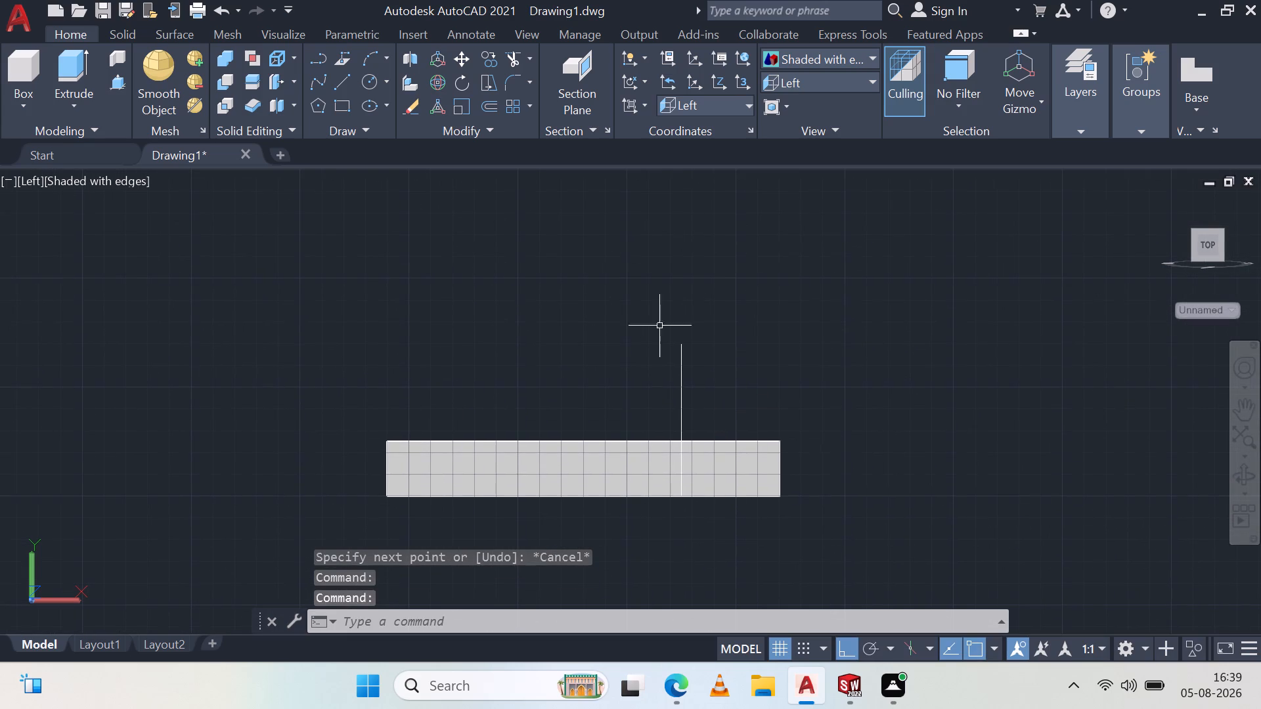
{"action": "left_click", "coordinate": [368, 77]}
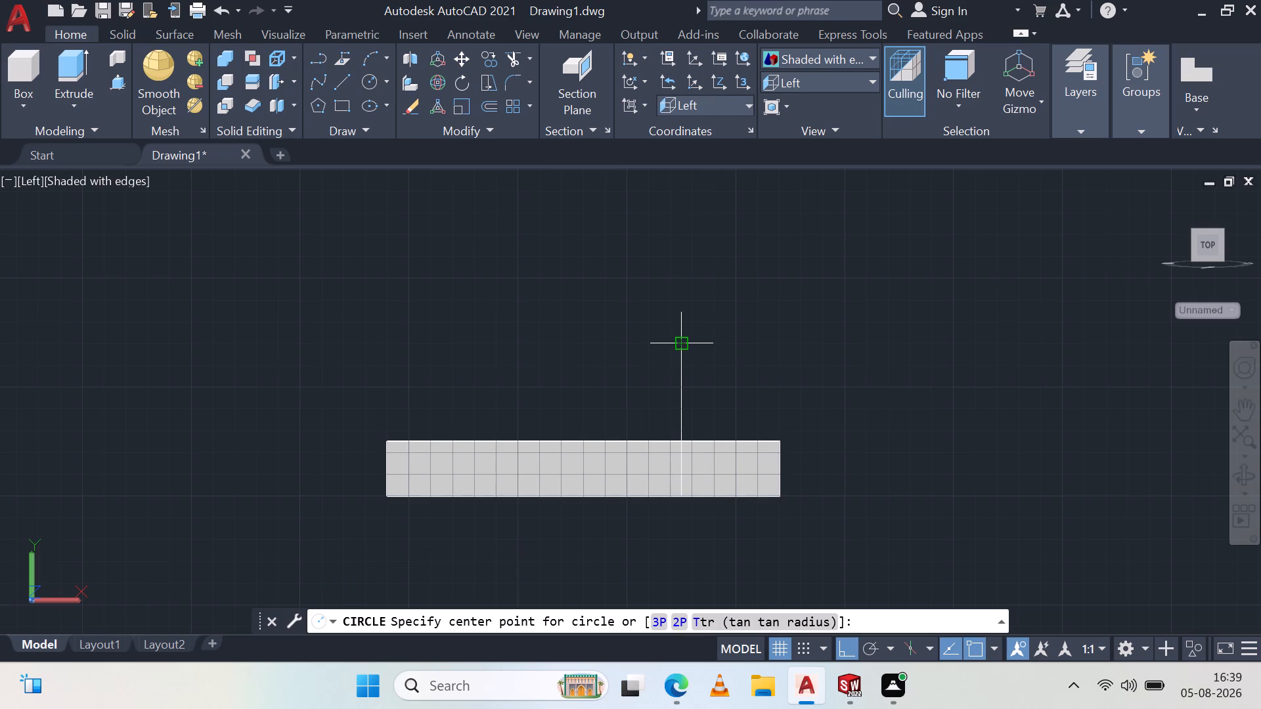
{"action": "left_click", "coordinate": [686, 345]}
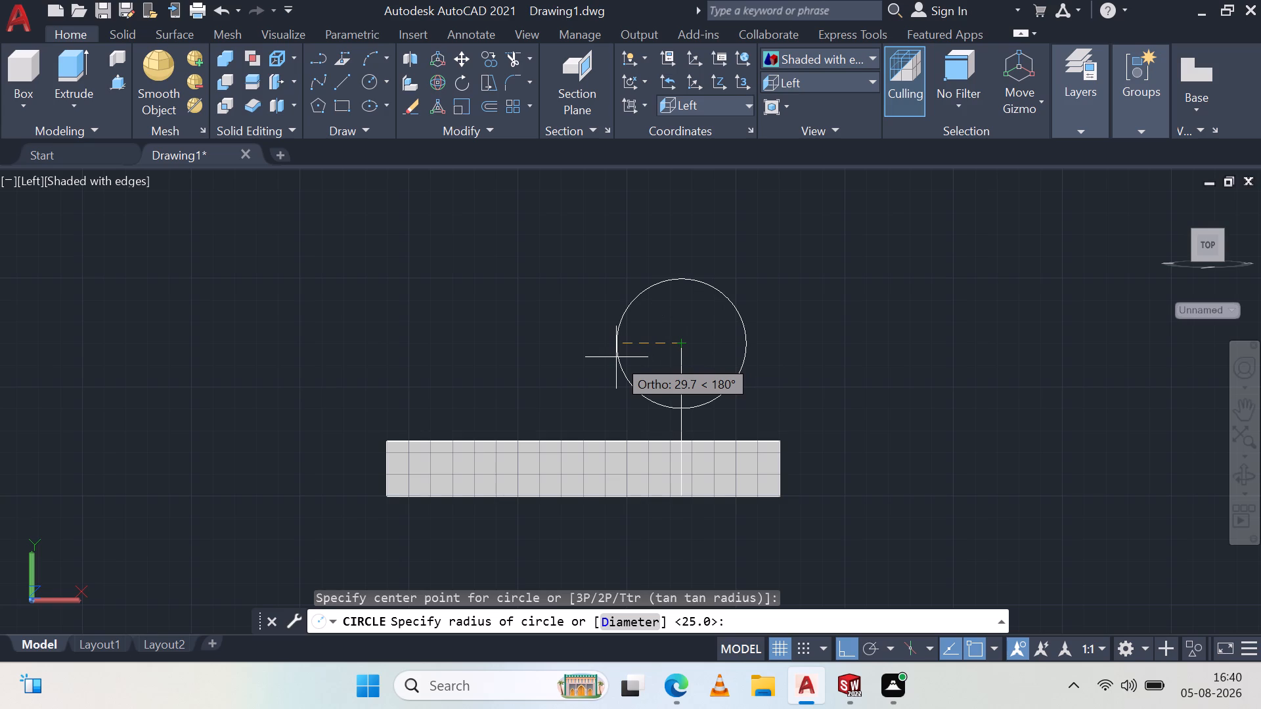
{"action": "type", "text": "d"}
{"action": "key", "text": "space"}
{"action": "type", "text": "30"}
{"action": "key", "text": "space"}
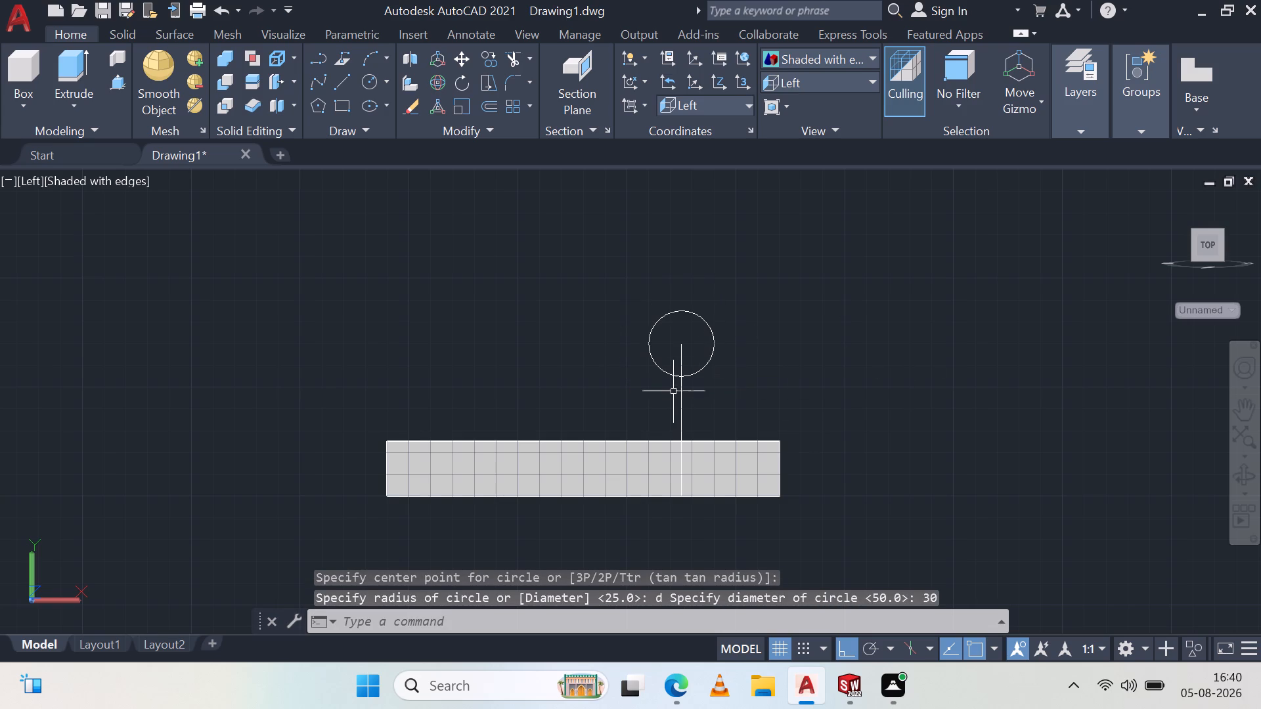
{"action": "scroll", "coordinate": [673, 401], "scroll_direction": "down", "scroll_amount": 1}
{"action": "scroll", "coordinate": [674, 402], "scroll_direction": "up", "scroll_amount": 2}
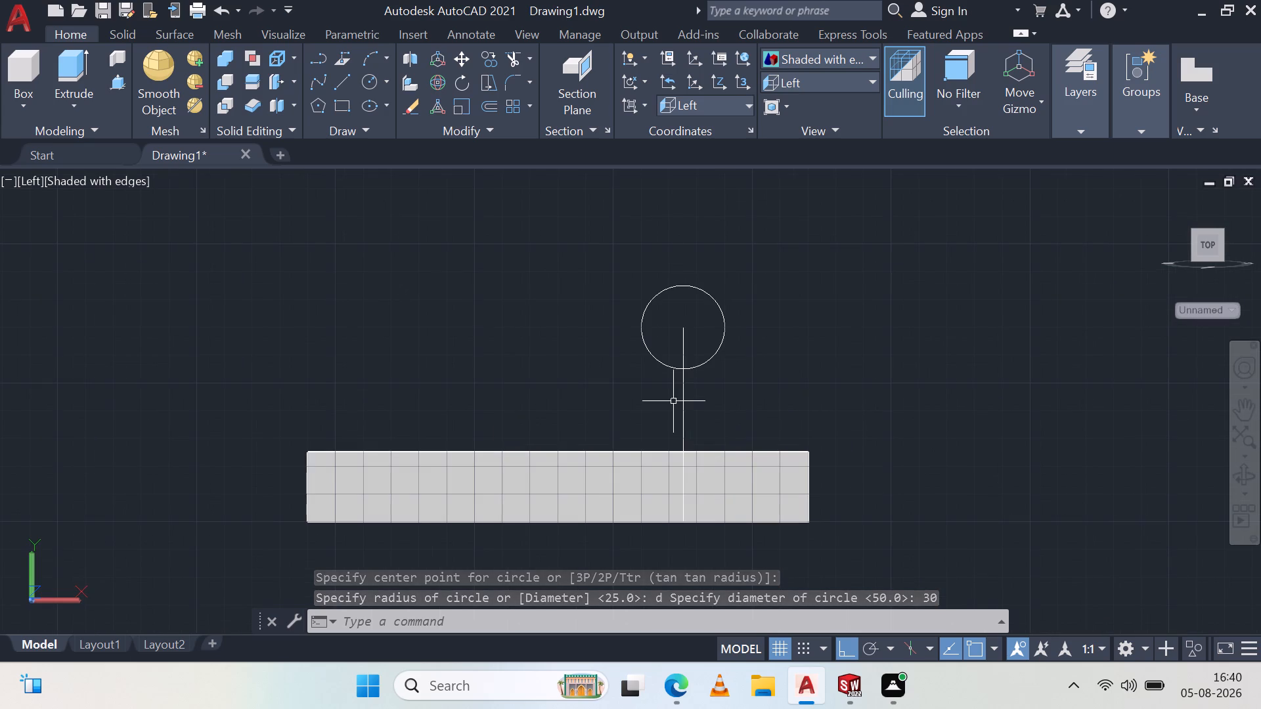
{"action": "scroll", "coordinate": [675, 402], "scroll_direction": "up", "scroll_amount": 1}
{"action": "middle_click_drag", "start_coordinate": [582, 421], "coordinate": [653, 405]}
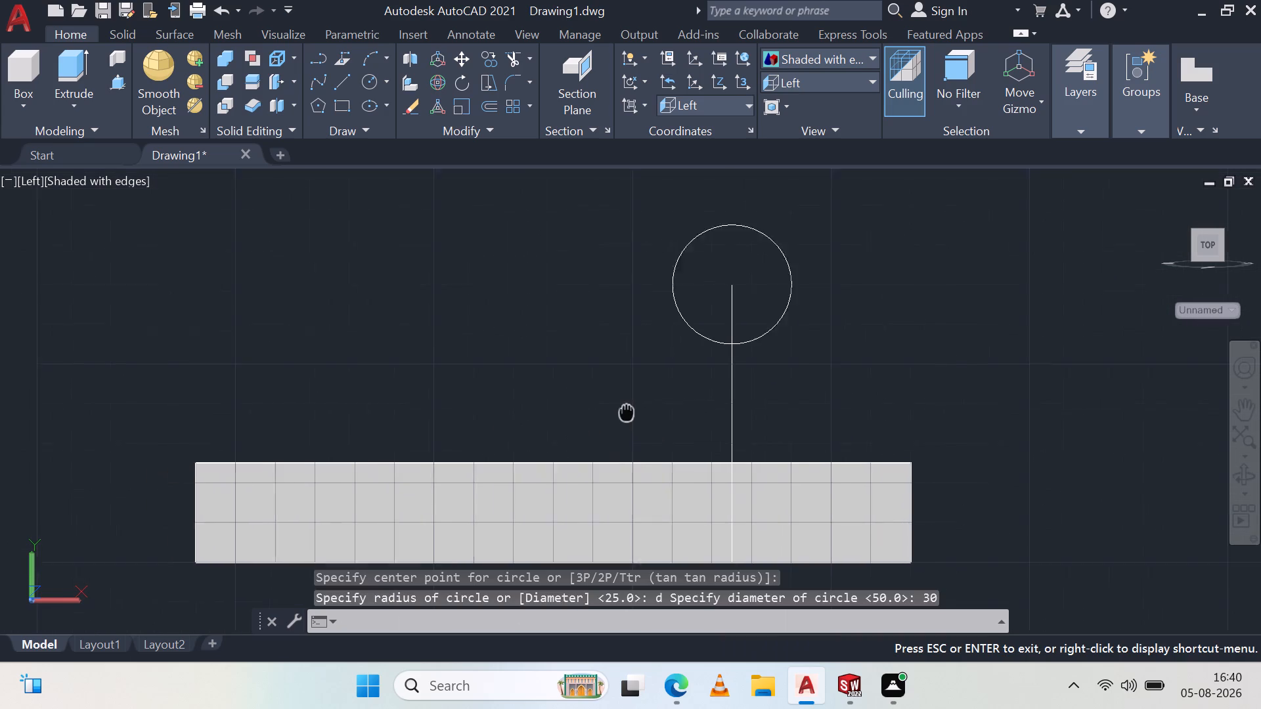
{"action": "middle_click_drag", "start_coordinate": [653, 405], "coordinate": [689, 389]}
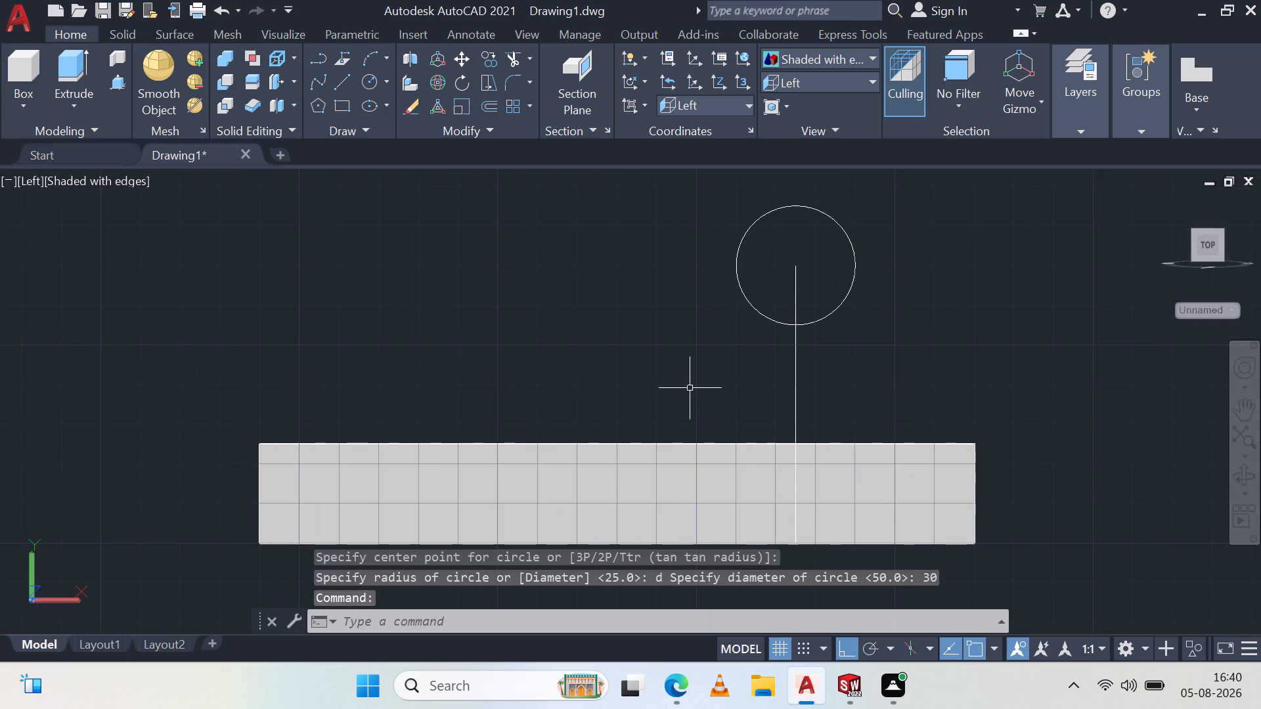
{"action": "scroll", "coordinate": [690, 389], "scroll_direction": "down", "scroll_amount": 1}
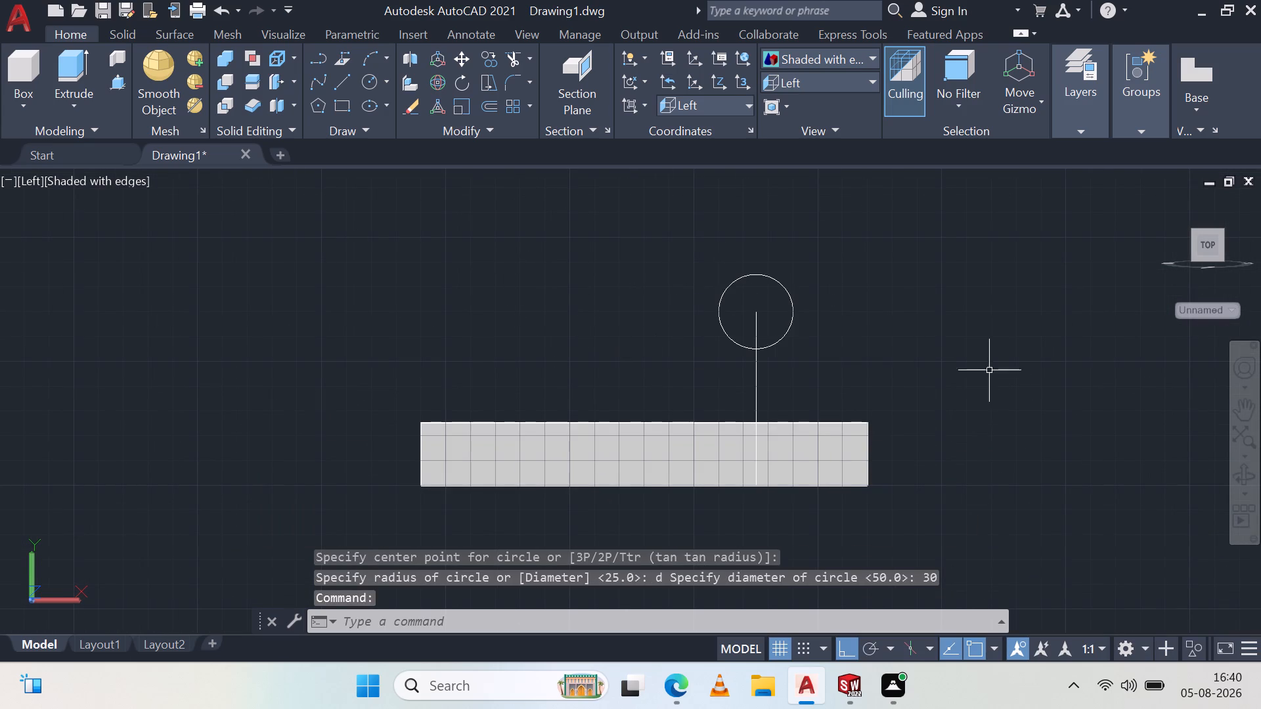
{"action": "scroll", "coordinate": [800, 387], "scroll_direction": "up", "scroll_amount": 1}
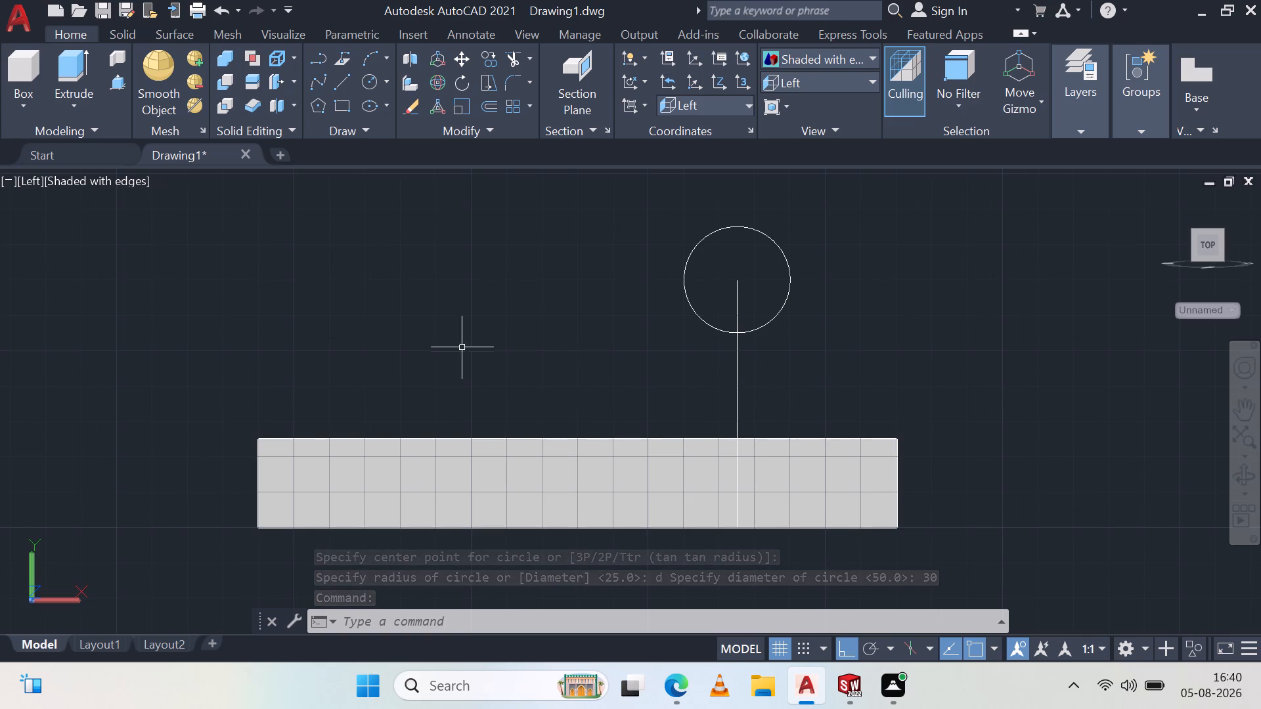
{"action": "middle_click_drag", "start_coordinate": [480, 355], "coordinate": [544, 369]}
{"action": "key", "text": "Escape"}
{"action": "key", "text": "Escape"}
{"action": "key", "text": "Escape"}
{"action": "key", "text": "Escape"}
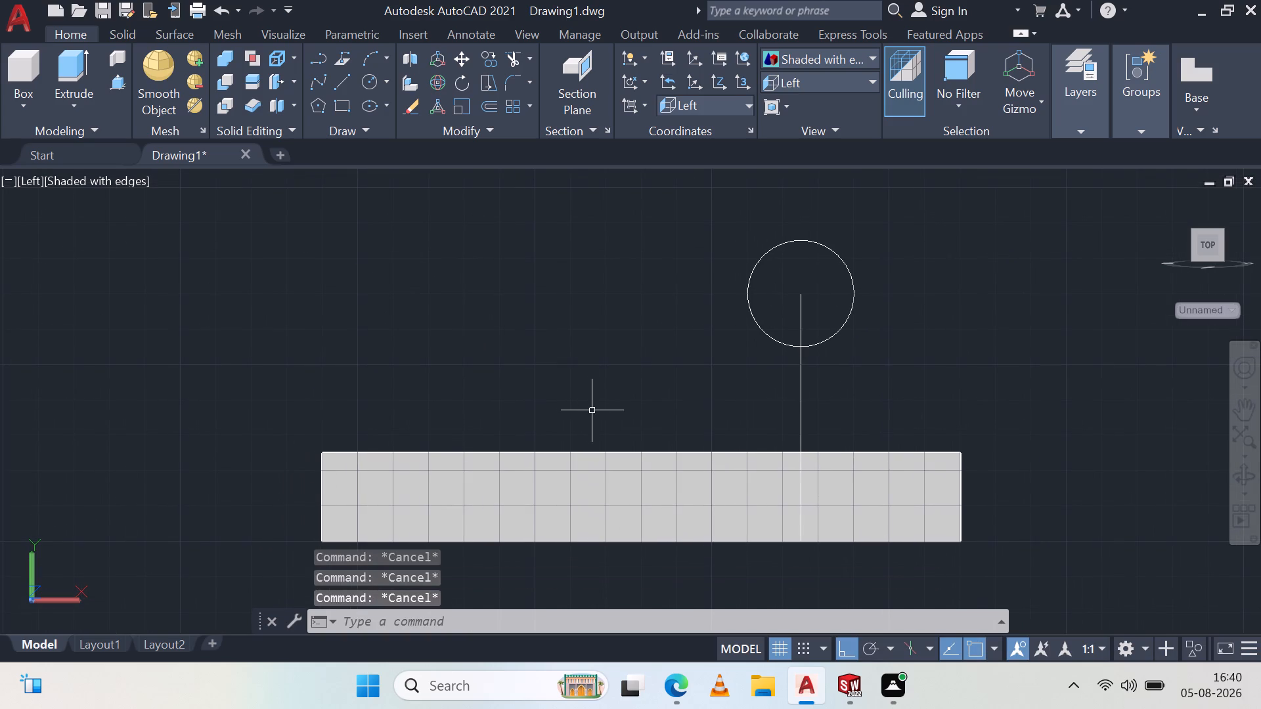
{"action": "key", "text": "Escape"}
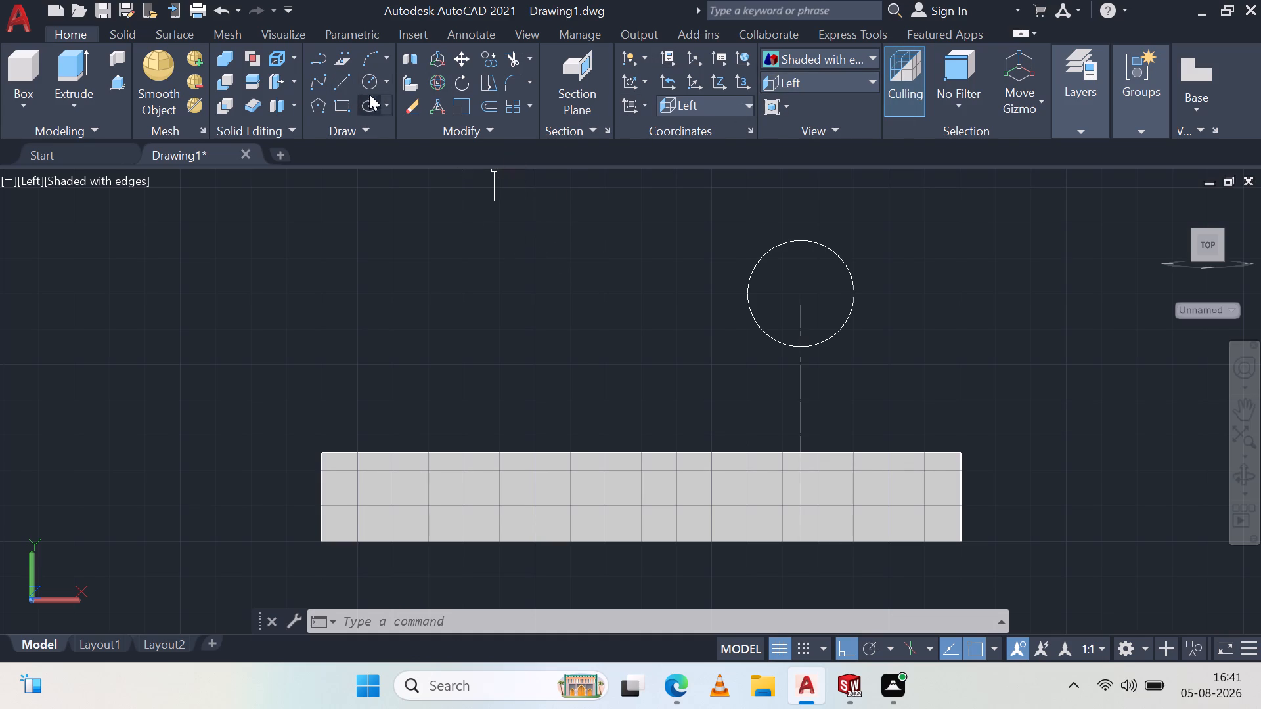
Draw a concentric circle of radius 22.5 around the 30-diameter circle, centred on the vertical line's upper end.
{"action": "left_click", "coordinate": [366, 77]}
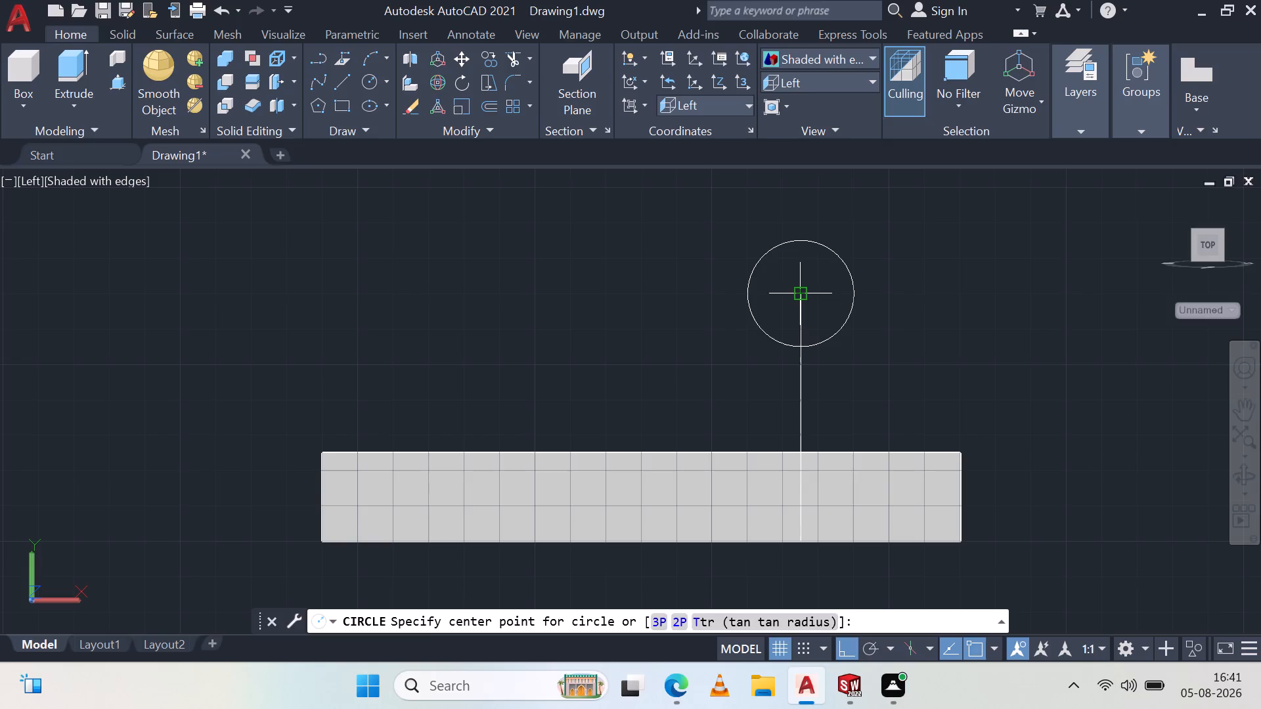
{"action": "left_click", "coordinate": [799, 296]}
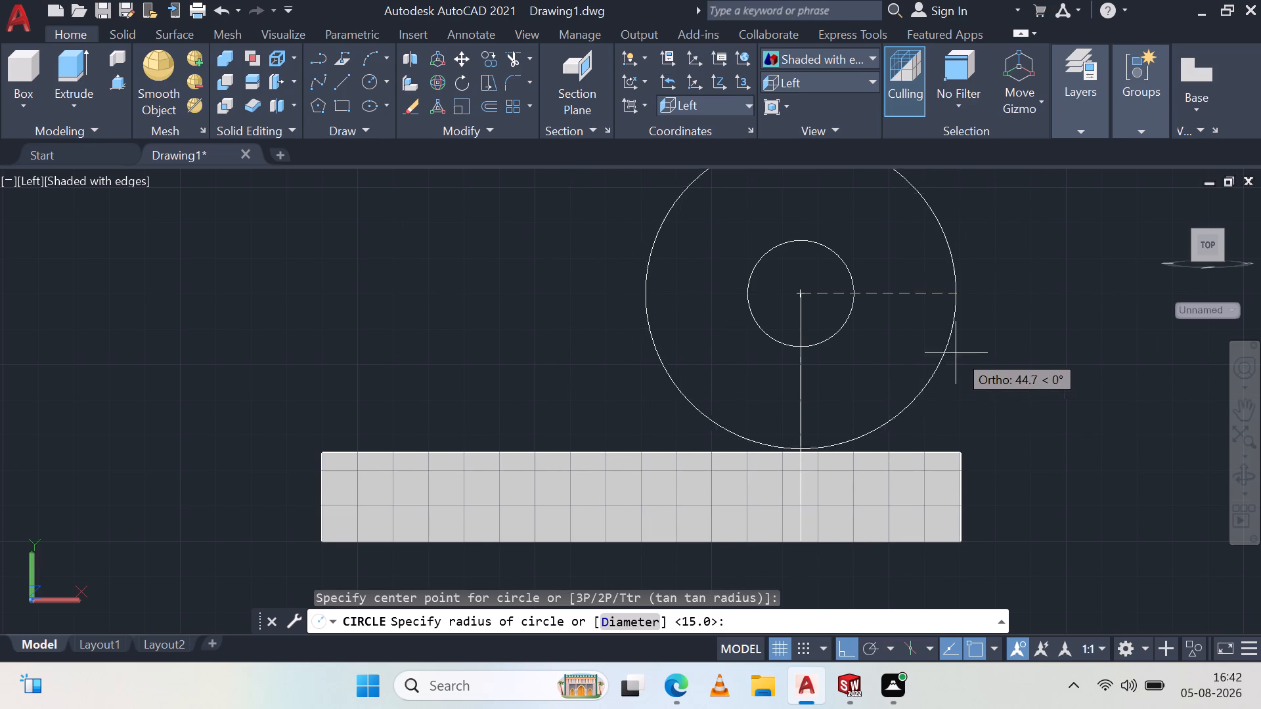
{"action": "key", "text": "2"}
{"action": "key", "text": "2"}
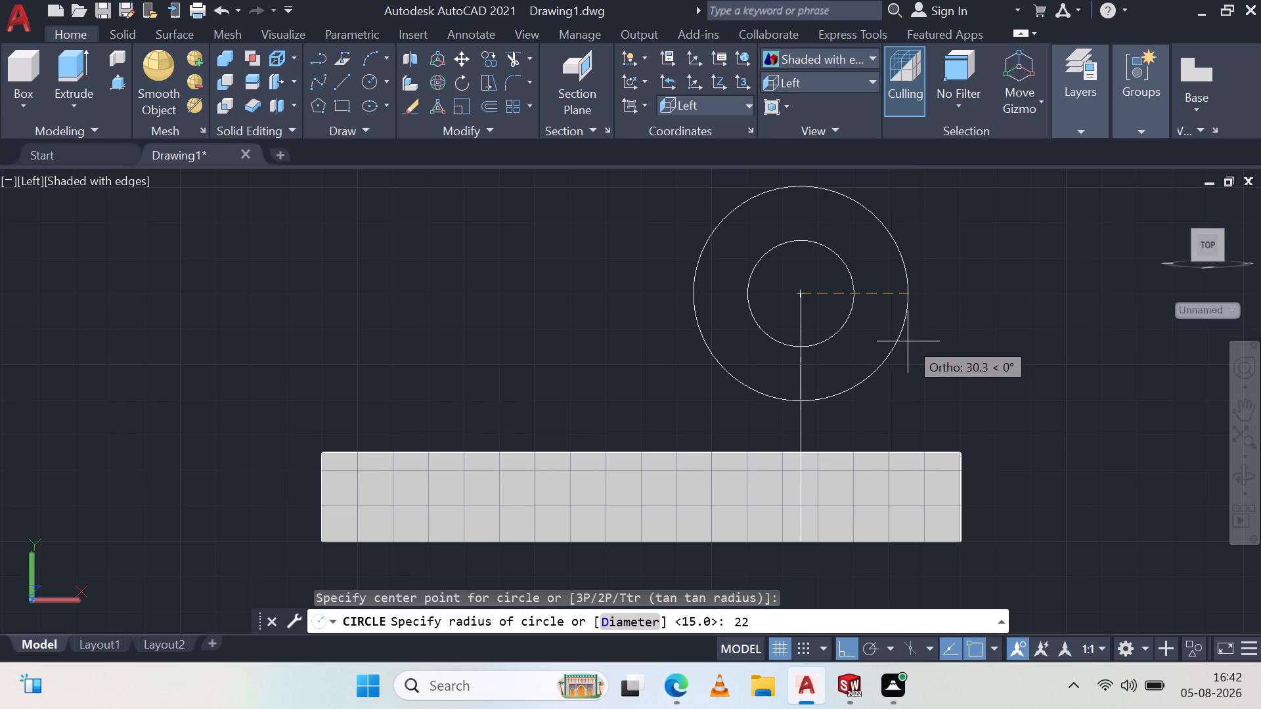
{"action": "type", "text": ".5"}
{"action": "key", "text": "Return"}
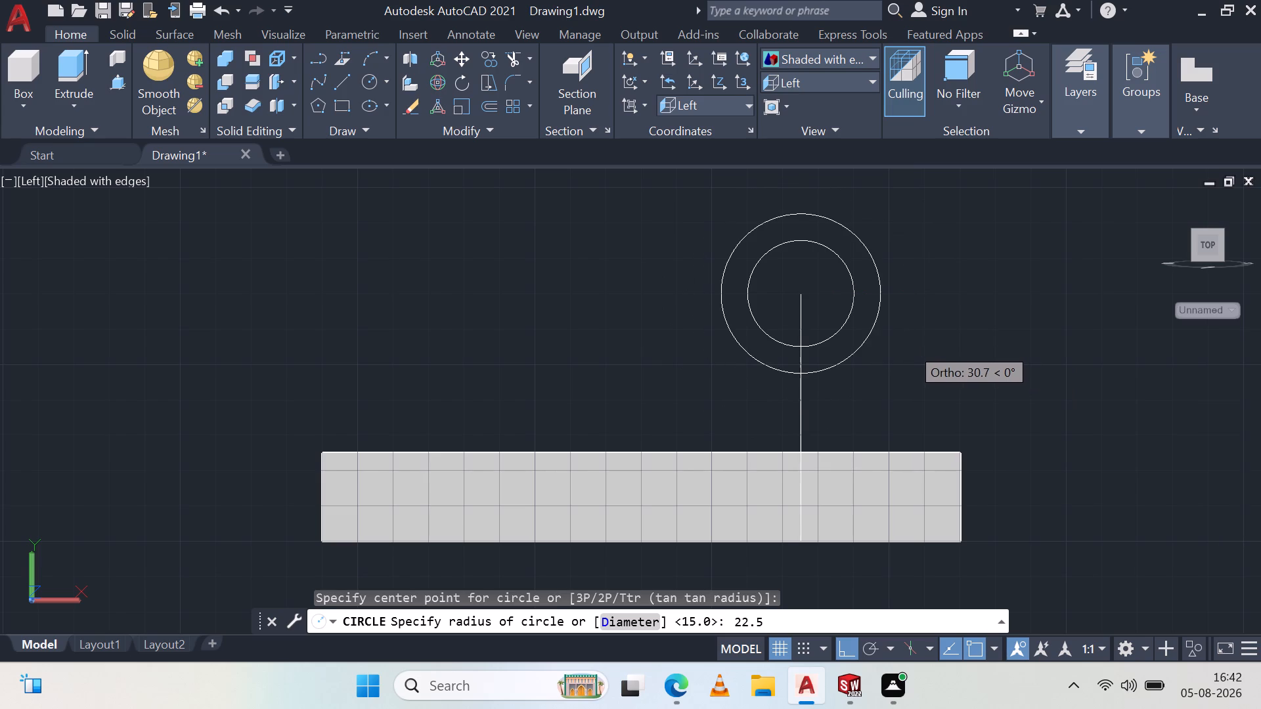
{"action": "key", "text": "Escape"}
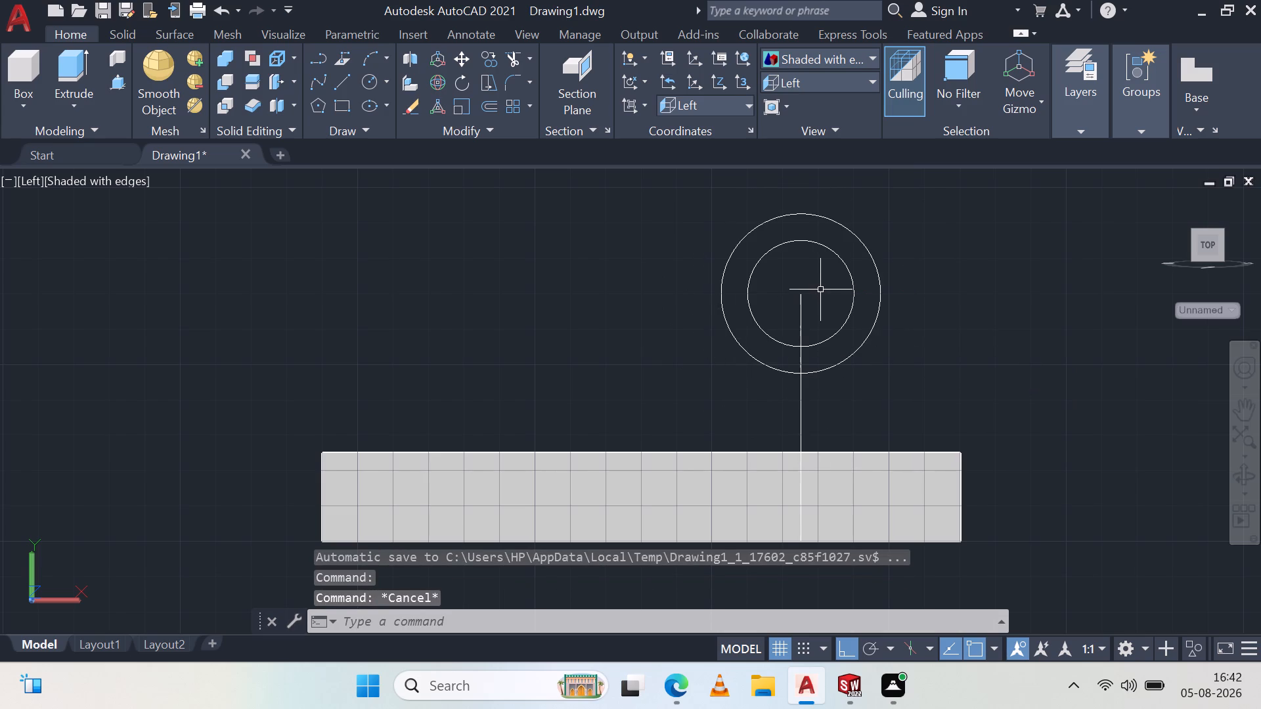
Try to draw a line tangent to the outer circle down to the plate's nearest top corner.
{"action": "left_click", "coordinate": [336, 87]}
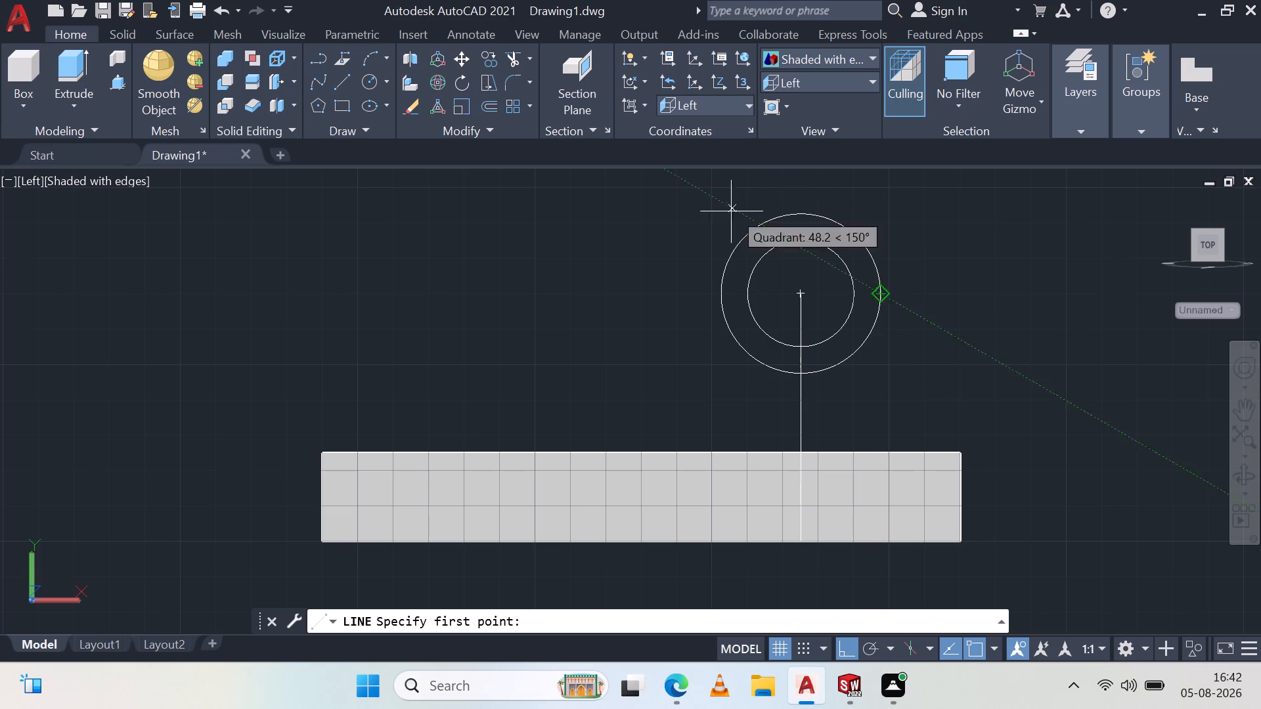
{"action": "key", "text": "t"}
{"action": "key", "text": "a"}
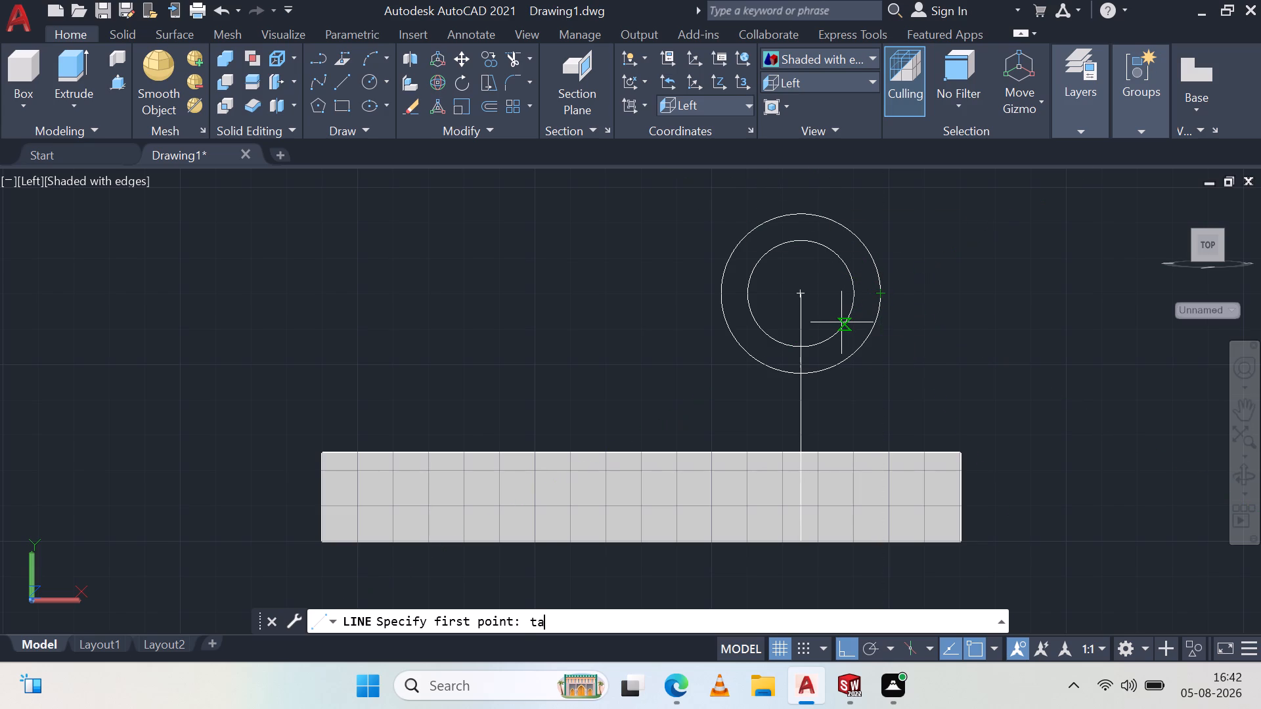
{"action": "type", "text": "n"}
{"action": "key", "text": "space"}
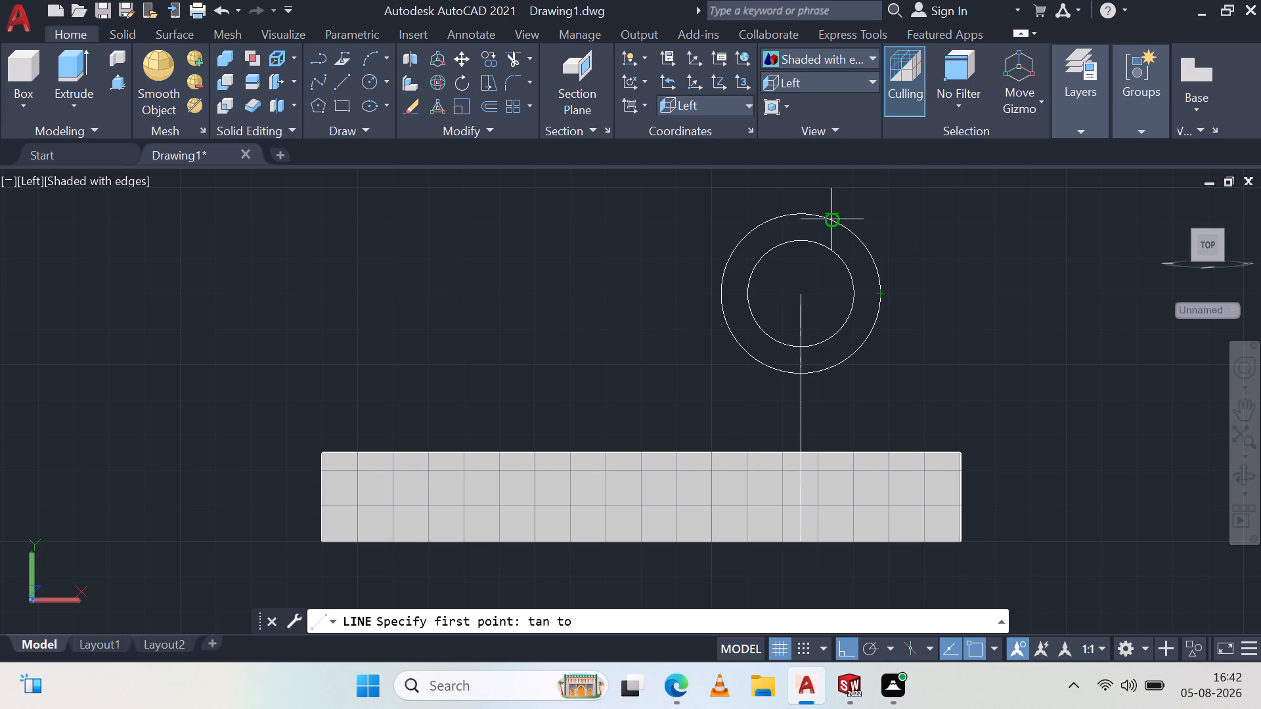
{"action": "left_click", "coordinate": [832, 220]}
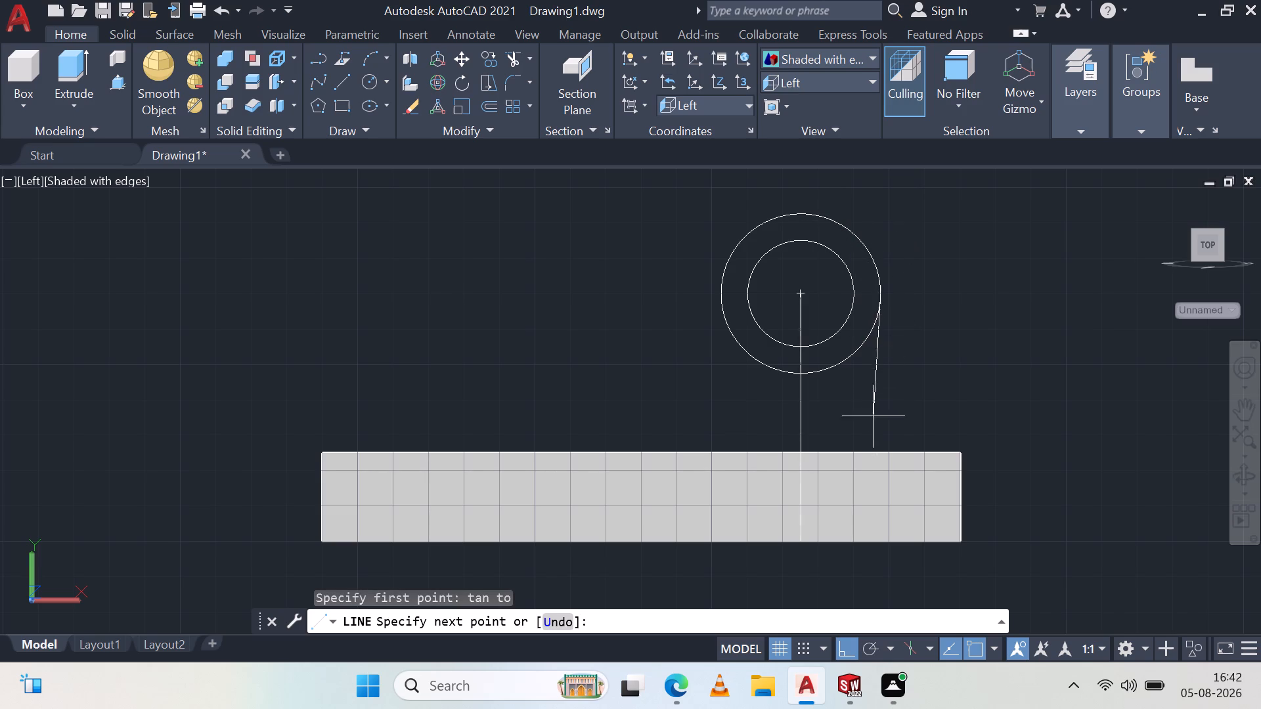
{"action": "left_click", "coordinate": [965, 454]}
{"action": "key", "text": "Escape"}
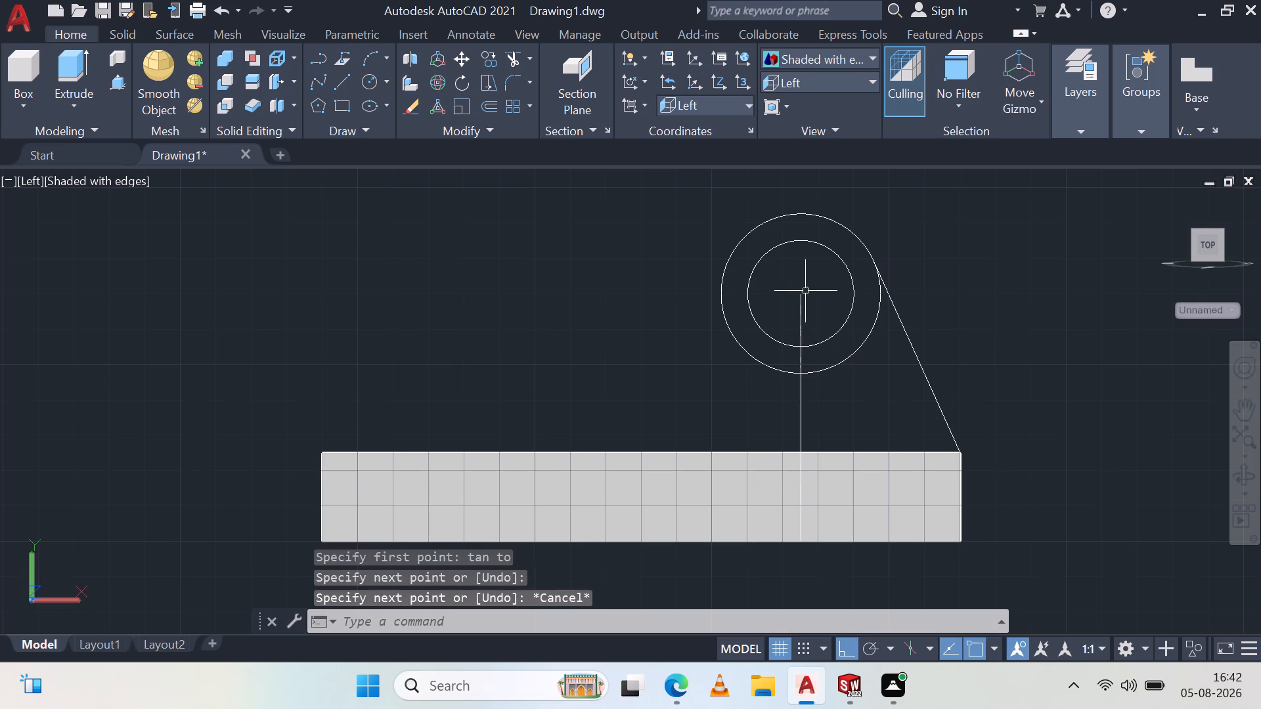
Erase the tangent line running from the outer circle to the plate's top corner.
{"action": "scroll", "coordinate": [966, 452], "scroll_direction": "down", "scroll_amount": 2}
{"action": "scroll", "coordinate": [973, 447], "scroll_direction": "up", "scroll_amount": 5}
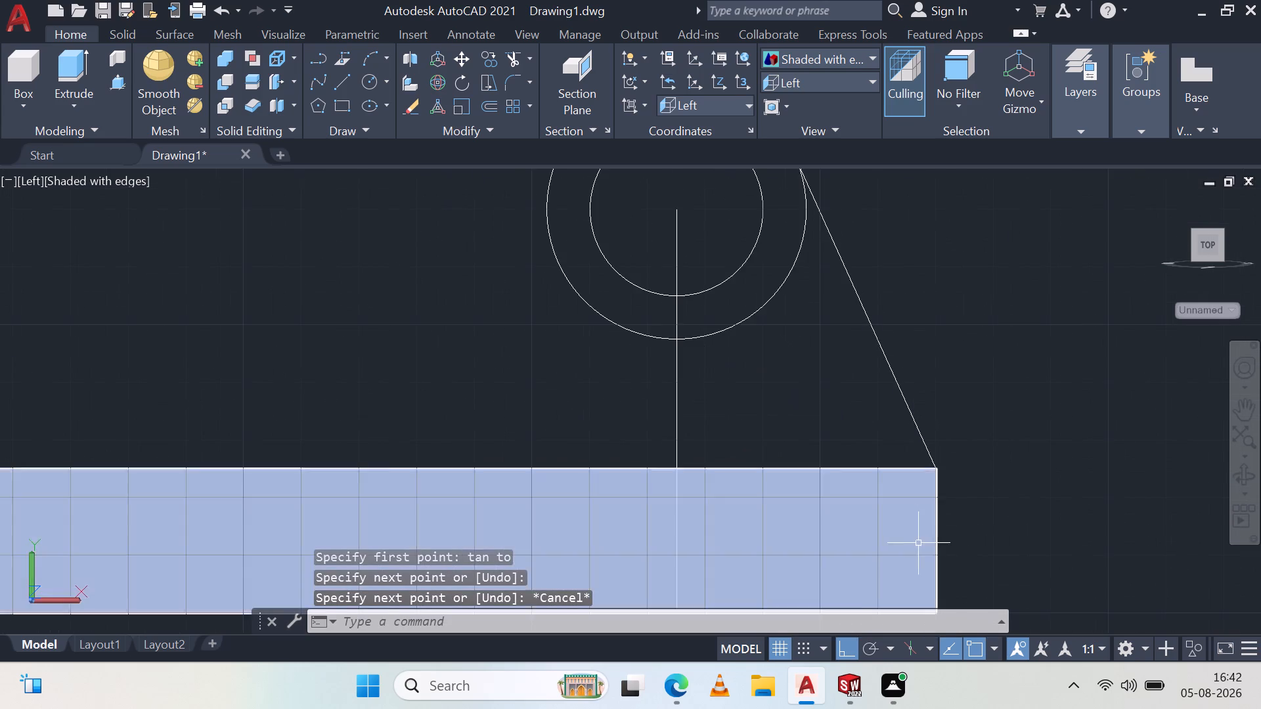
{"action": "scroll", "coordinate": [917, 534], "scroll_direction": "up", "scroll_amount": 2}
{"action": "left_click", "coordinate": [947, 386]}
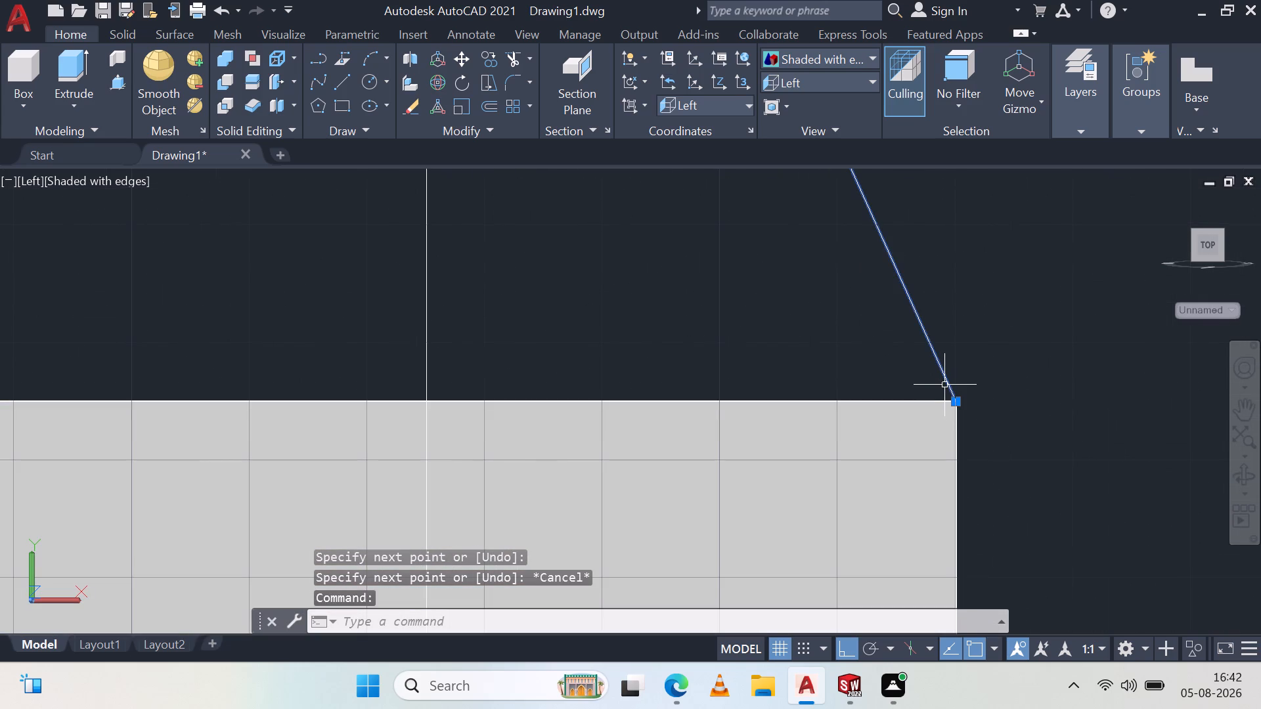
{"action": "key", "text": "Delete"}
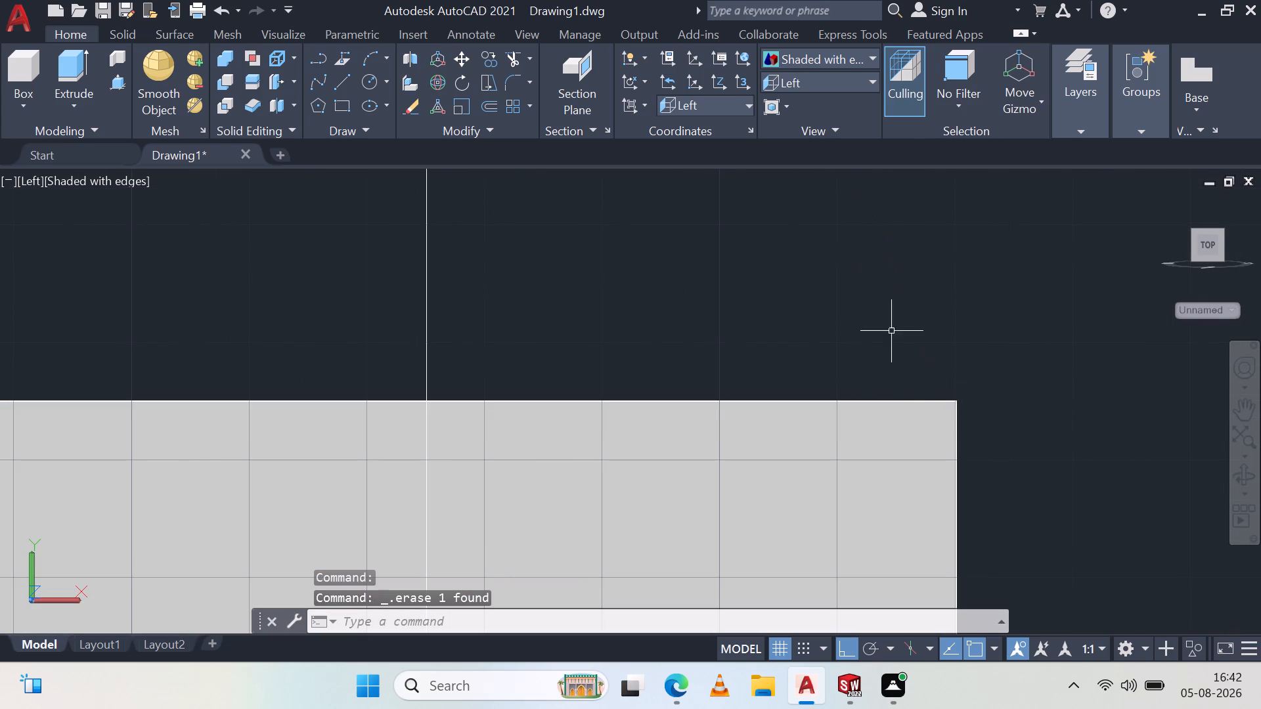
Draw a line tangent to the outer circle, ending exactly on the plate's top corner at the end nearest the circles.
{"action": "scroll", "coordinate": [678, 278], "scroll_direction": "down", "scroll_amount": 2}
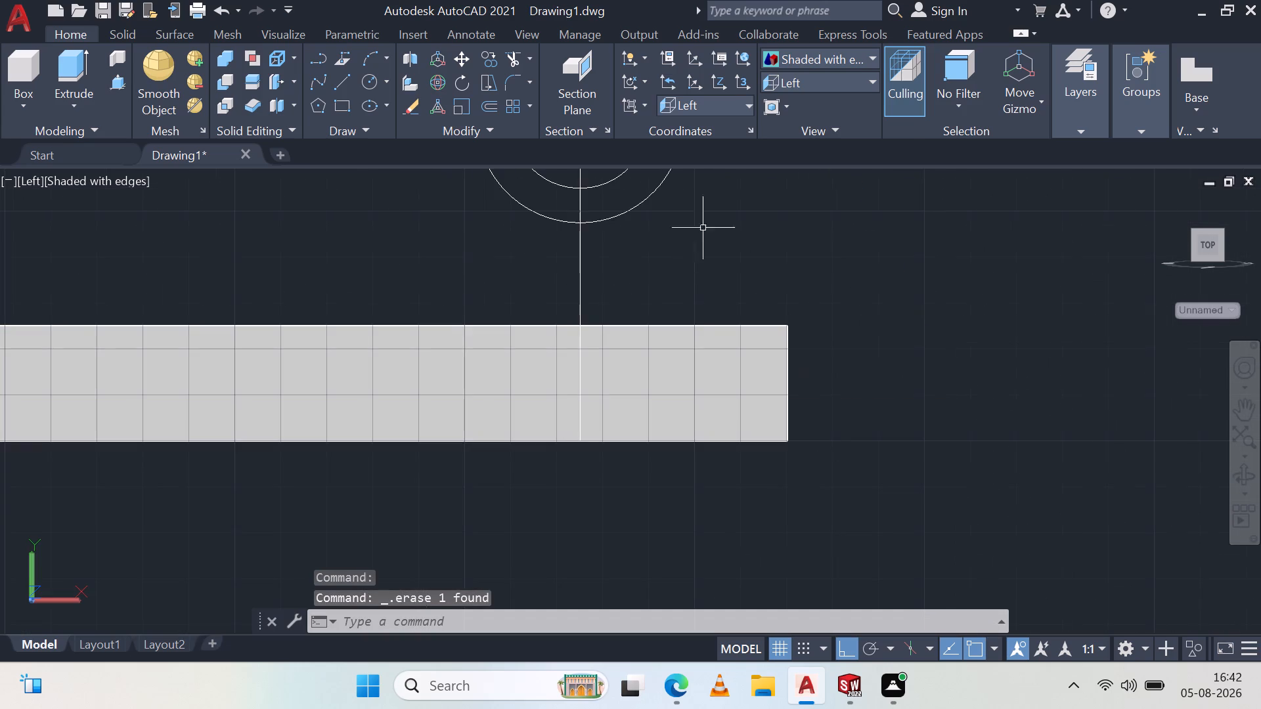
{"action": "scroll", "coordinate": [717, 200], "scroll_direction": "down", "scroll_amount": 1}
{"action": "middle_click_drag", "start_coordinate": [676, 209], "coordinate": [682, 295]}
{"action": "middle_click", "coordinate": [682, 295]}
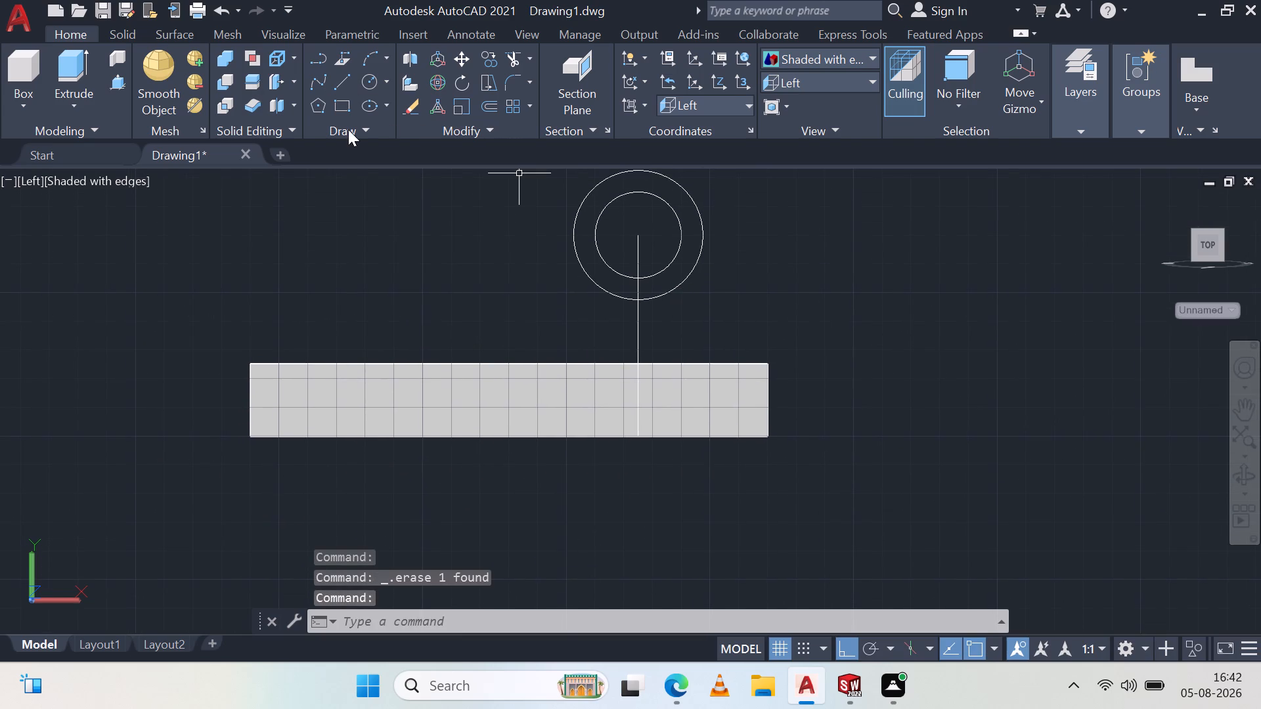
{"action": "left_click", "coordinate": [346, 80]}
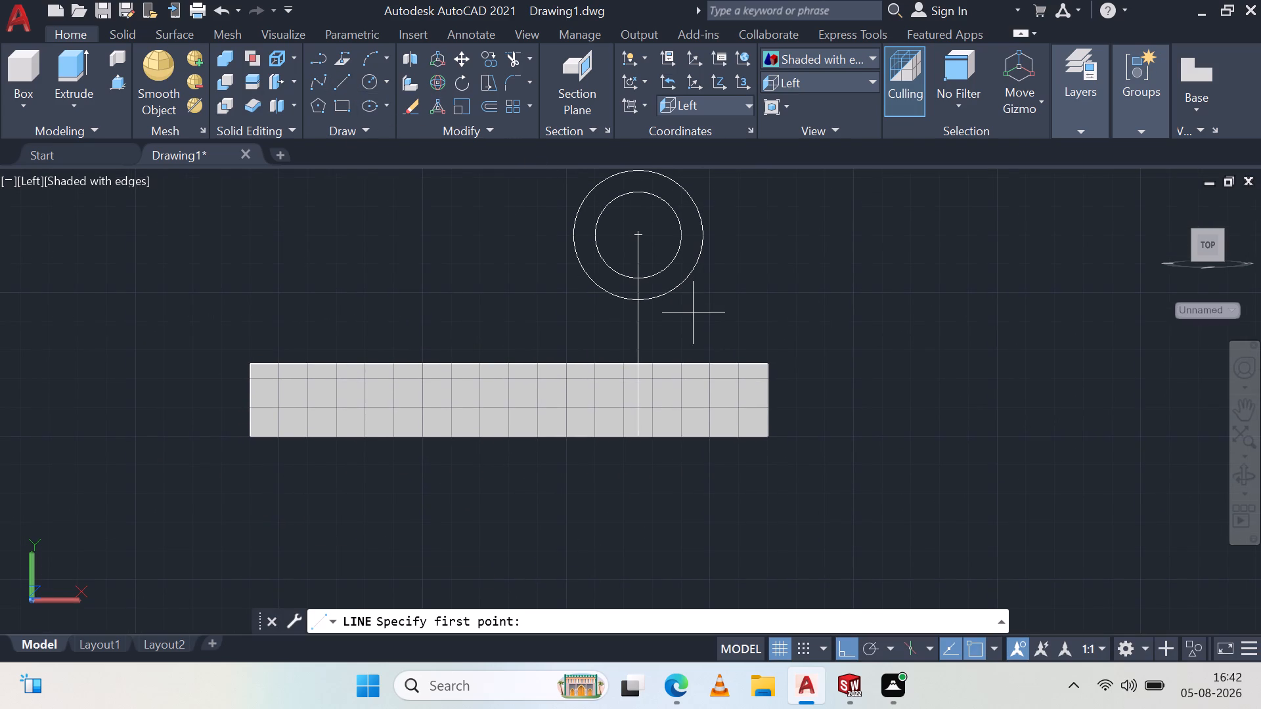
{"action": "key", "text": "t"}
{"action": "type", "text": "an"}
{"action": "key", "text": "space"}
{"action": "left_click", "coordinate": [697, 190]}
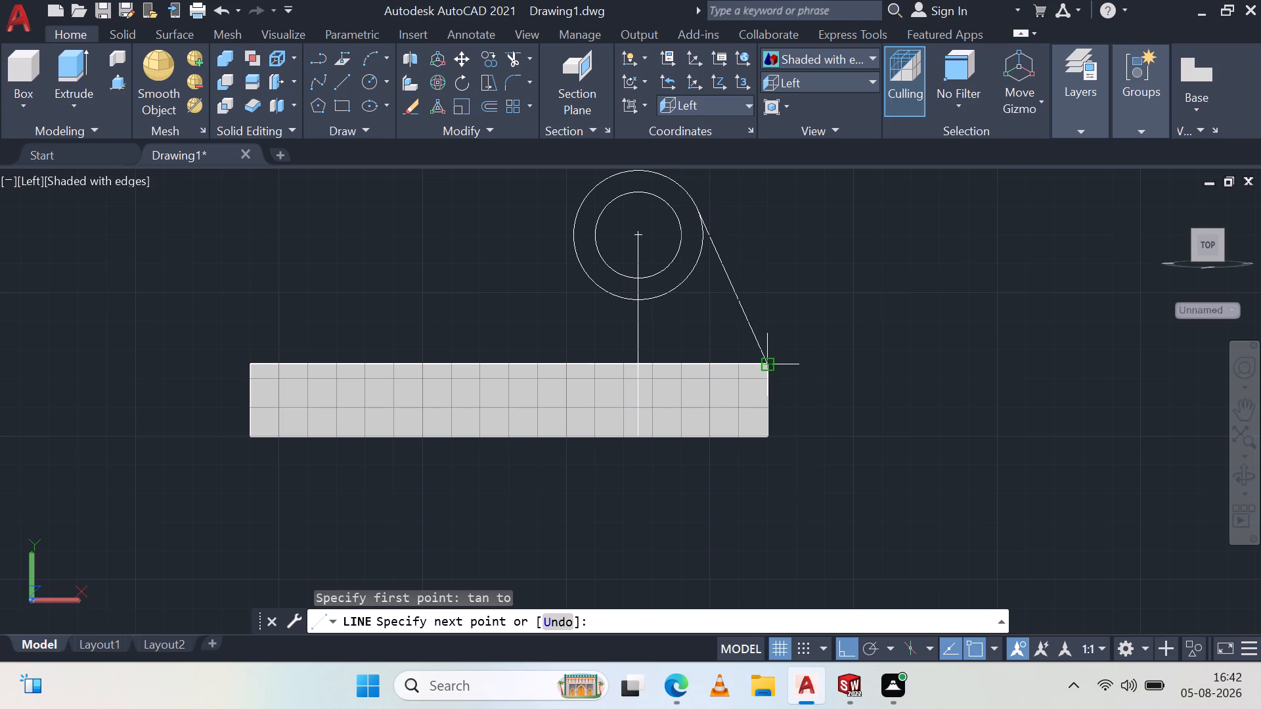
{"action": "scroll", "coordinate": [763, 362], "scroll_direction": "down", "scroll_amount": 3}
{"action": "scroll", "coordinate": [763, 362], "scroll_direction": "up", "scroll_amount": 9}
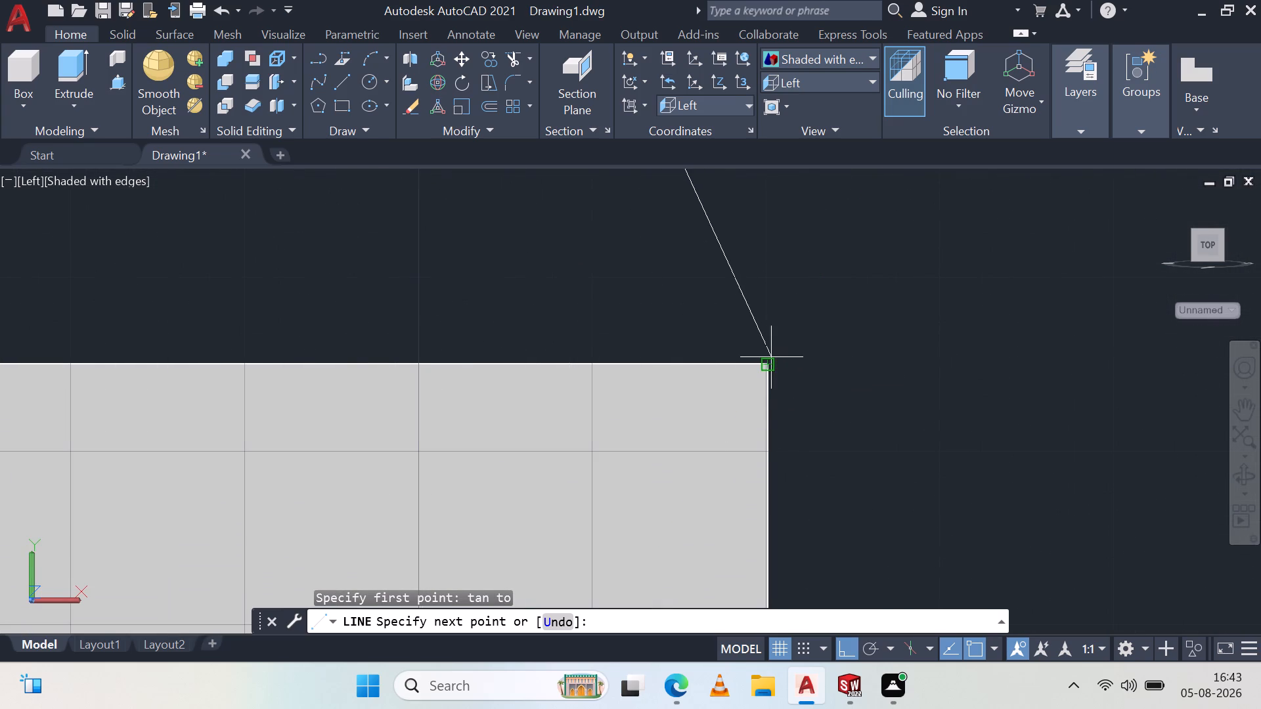
{"action": "left_click", "coordinate": [770, 365]}
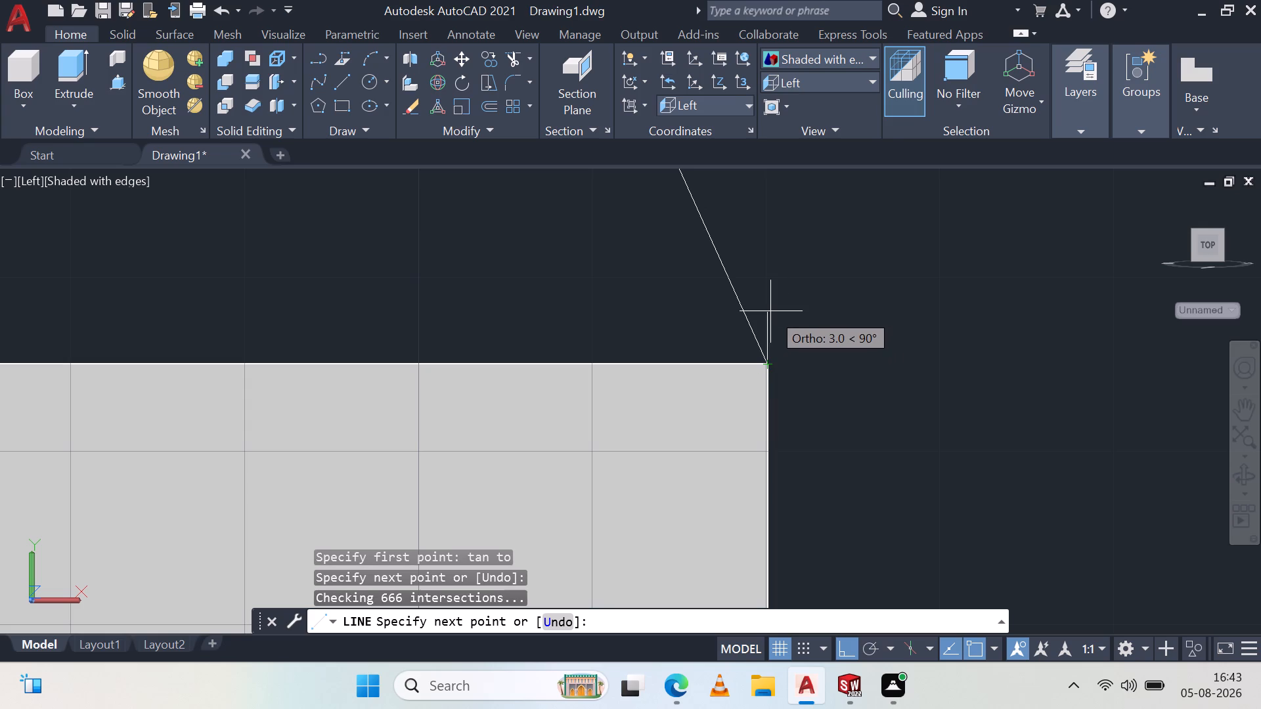
{"action": "key", "text": "Escape"}
{"action": "scroll", "coordinate": [585, 391], "scroll_direction": "down", "scroll_amount": 2}
{"action": "scroll", "coordinate": [445, 354], "scroll_direction": "down", "scroll_amount": 2}
{"action": "middle_click_drag", "start_coordinate": [233, 297], "coordinate": [454, 341]}
{"action": "scroll", "coordinate": [454, 341], "scroll_direction": "down", "scroll_amount": 1}
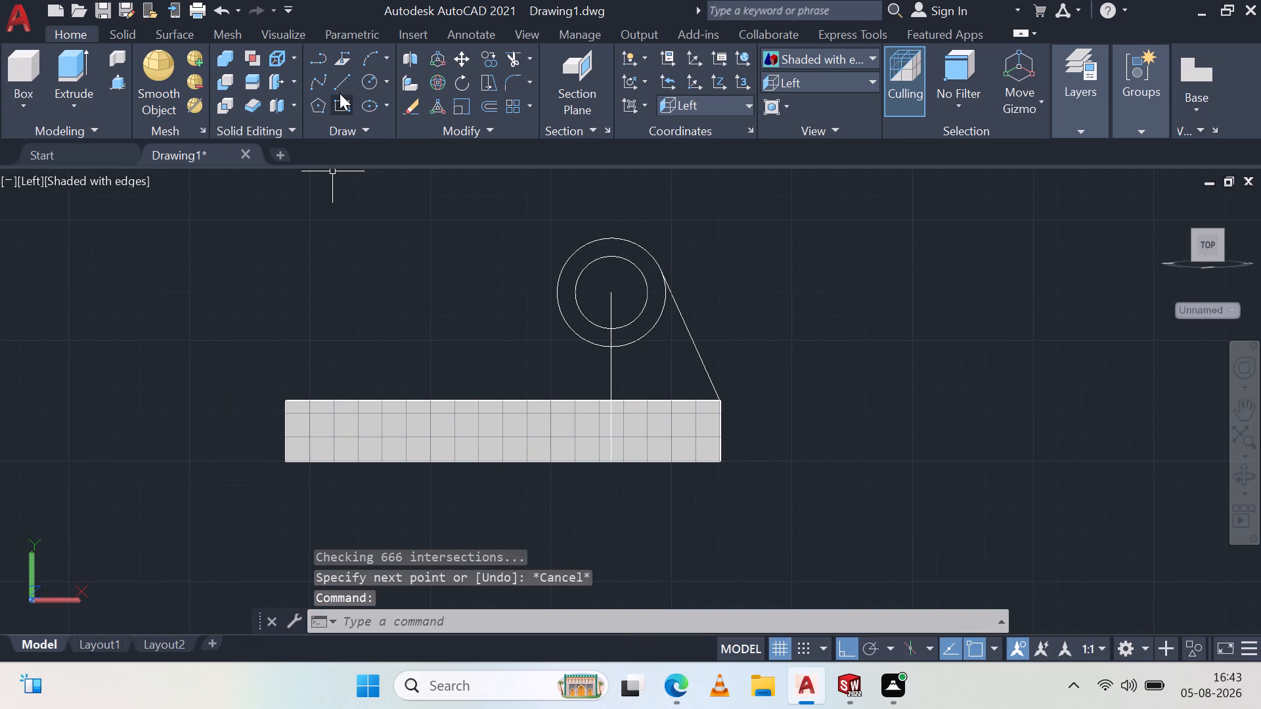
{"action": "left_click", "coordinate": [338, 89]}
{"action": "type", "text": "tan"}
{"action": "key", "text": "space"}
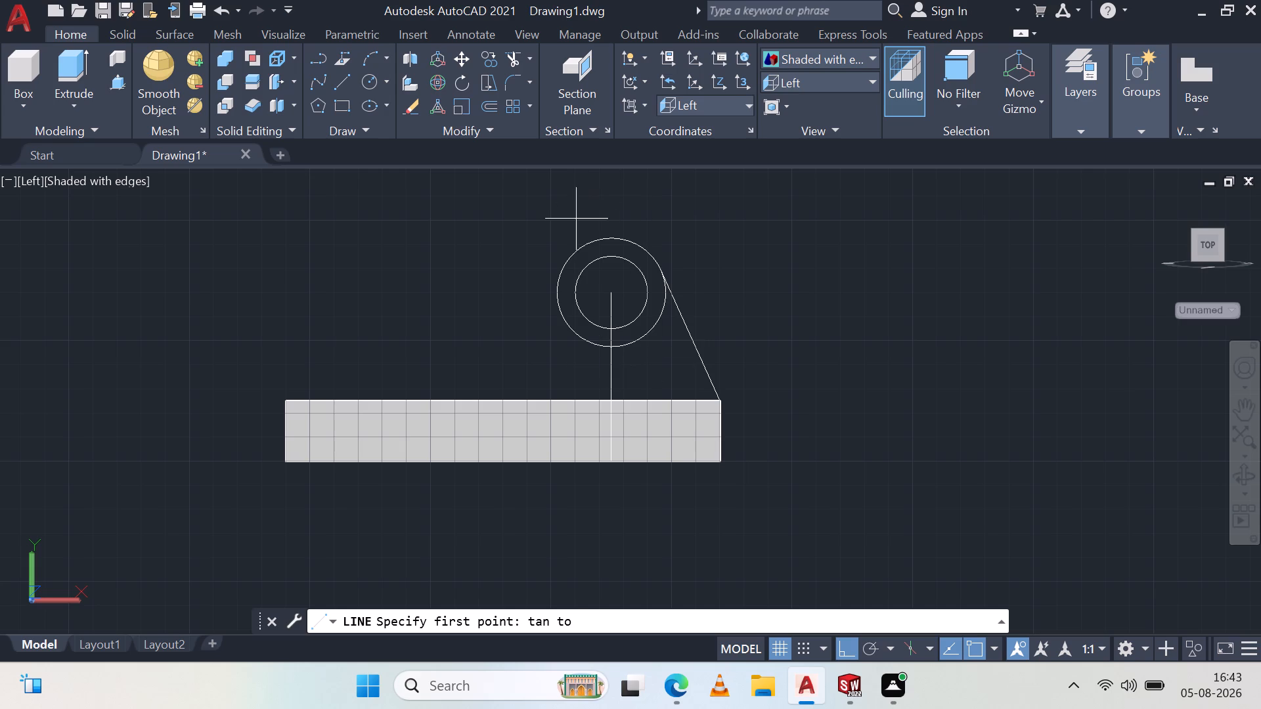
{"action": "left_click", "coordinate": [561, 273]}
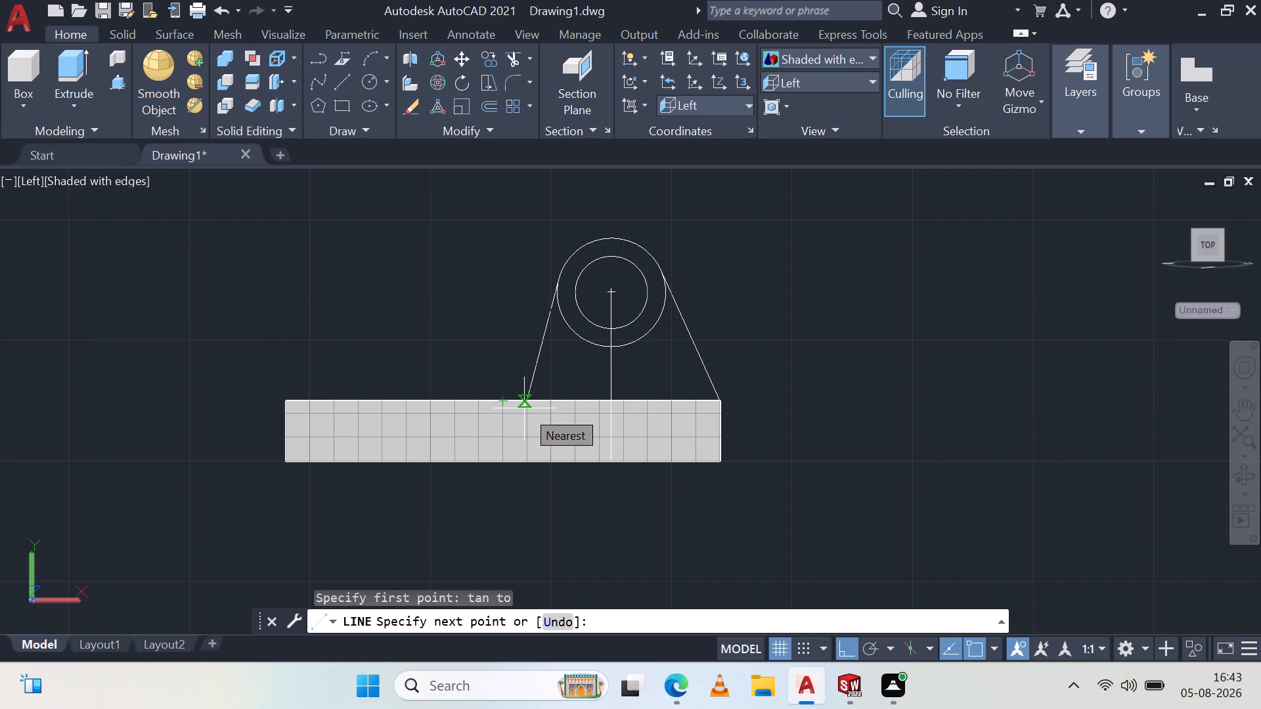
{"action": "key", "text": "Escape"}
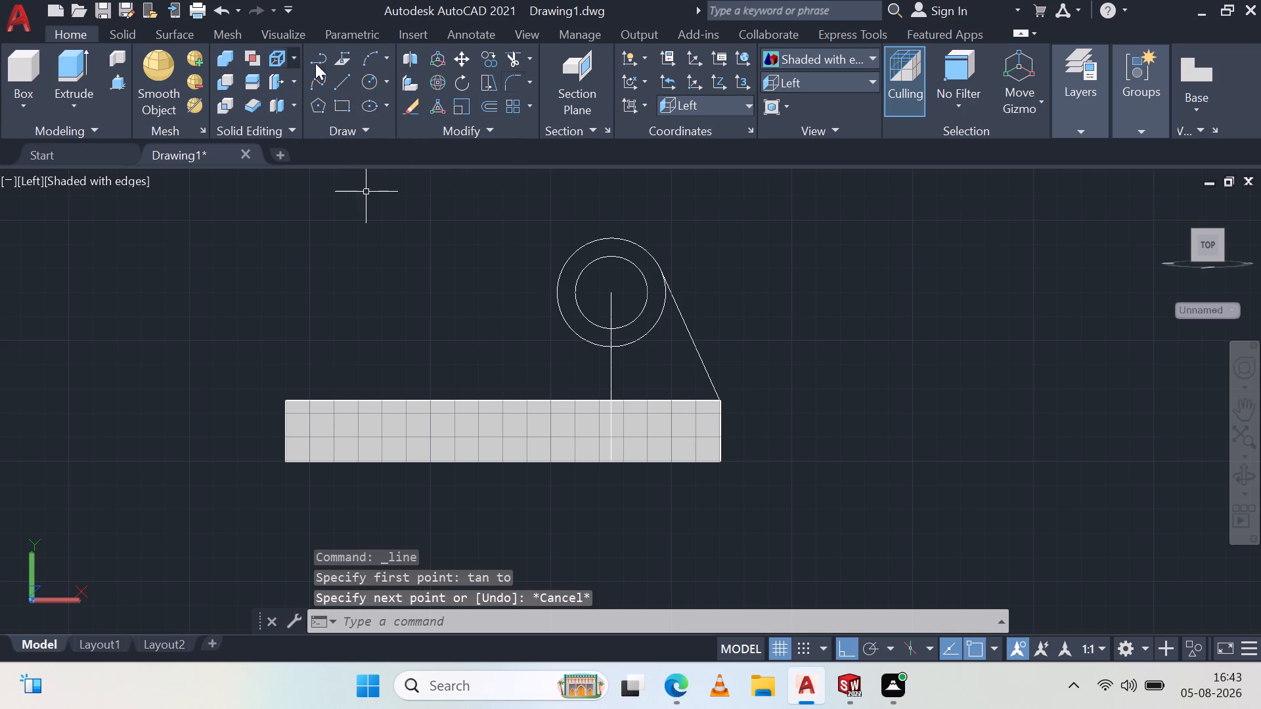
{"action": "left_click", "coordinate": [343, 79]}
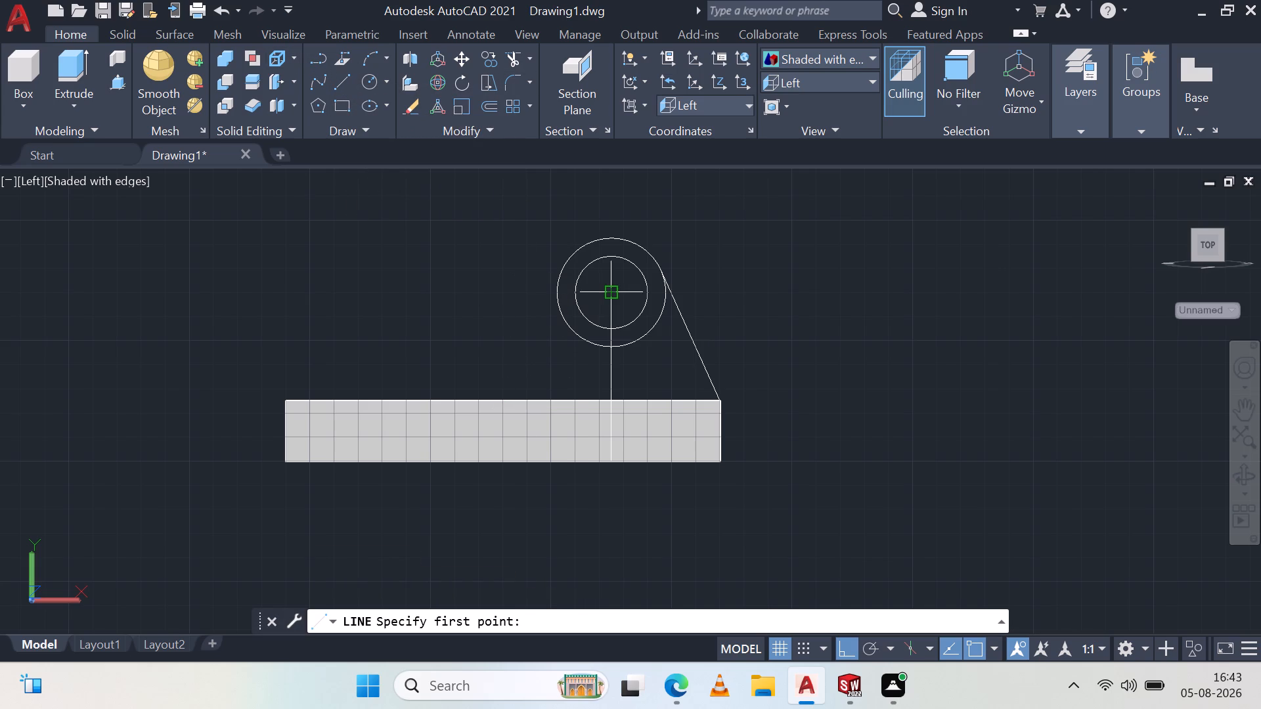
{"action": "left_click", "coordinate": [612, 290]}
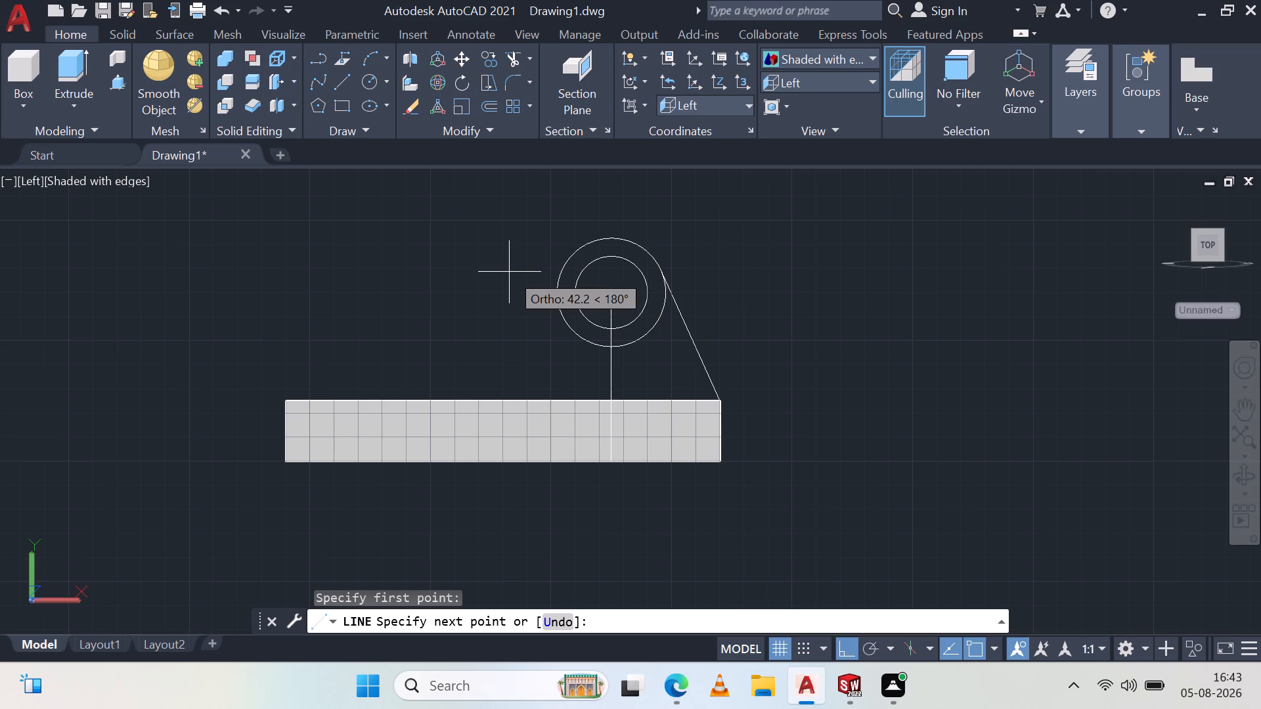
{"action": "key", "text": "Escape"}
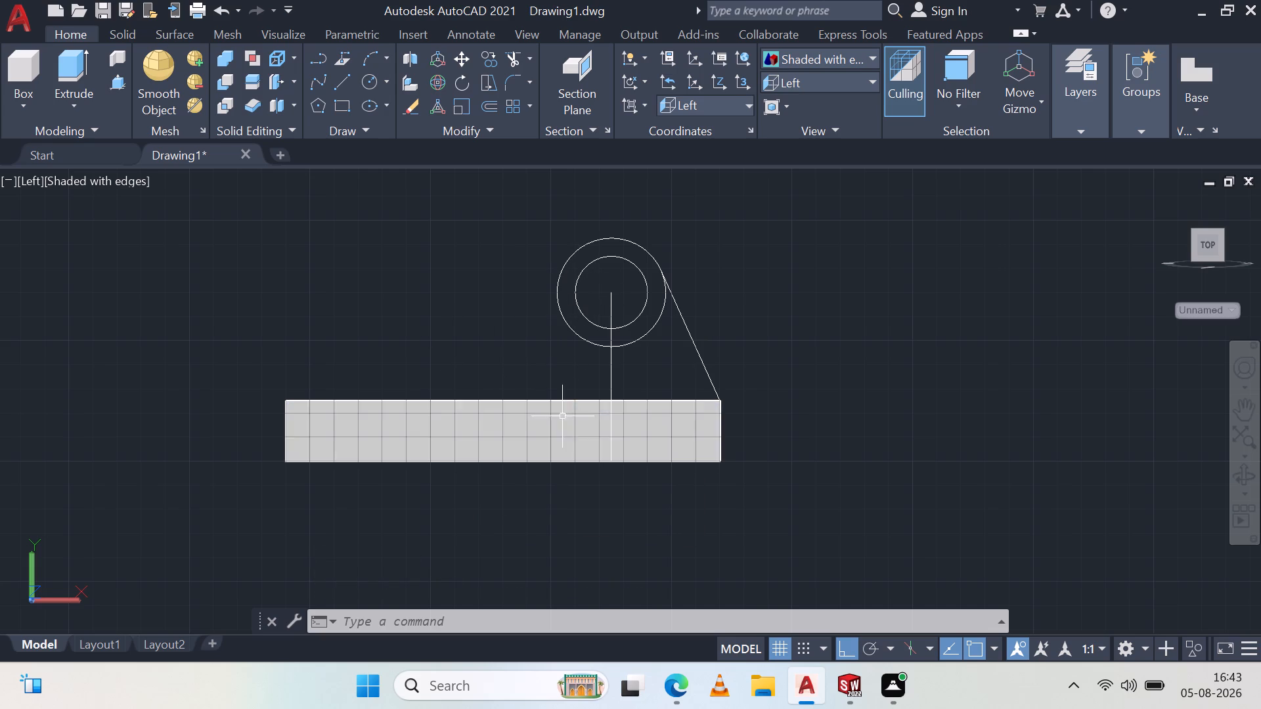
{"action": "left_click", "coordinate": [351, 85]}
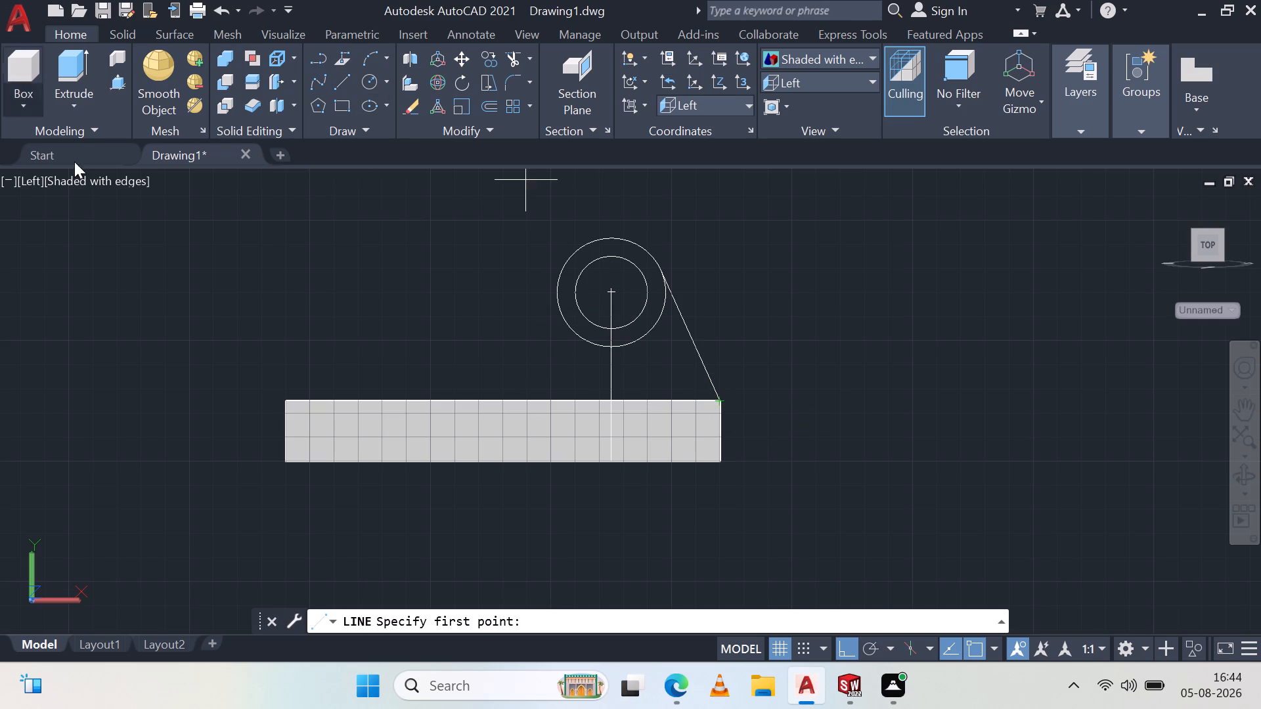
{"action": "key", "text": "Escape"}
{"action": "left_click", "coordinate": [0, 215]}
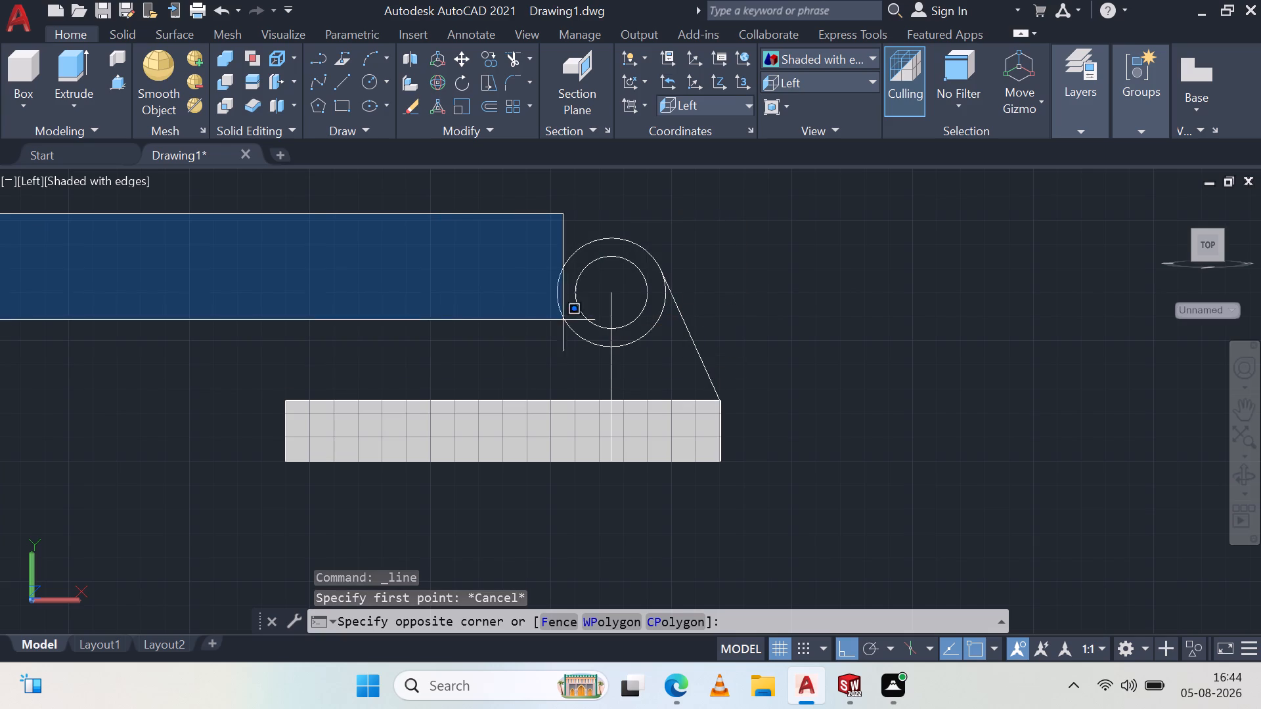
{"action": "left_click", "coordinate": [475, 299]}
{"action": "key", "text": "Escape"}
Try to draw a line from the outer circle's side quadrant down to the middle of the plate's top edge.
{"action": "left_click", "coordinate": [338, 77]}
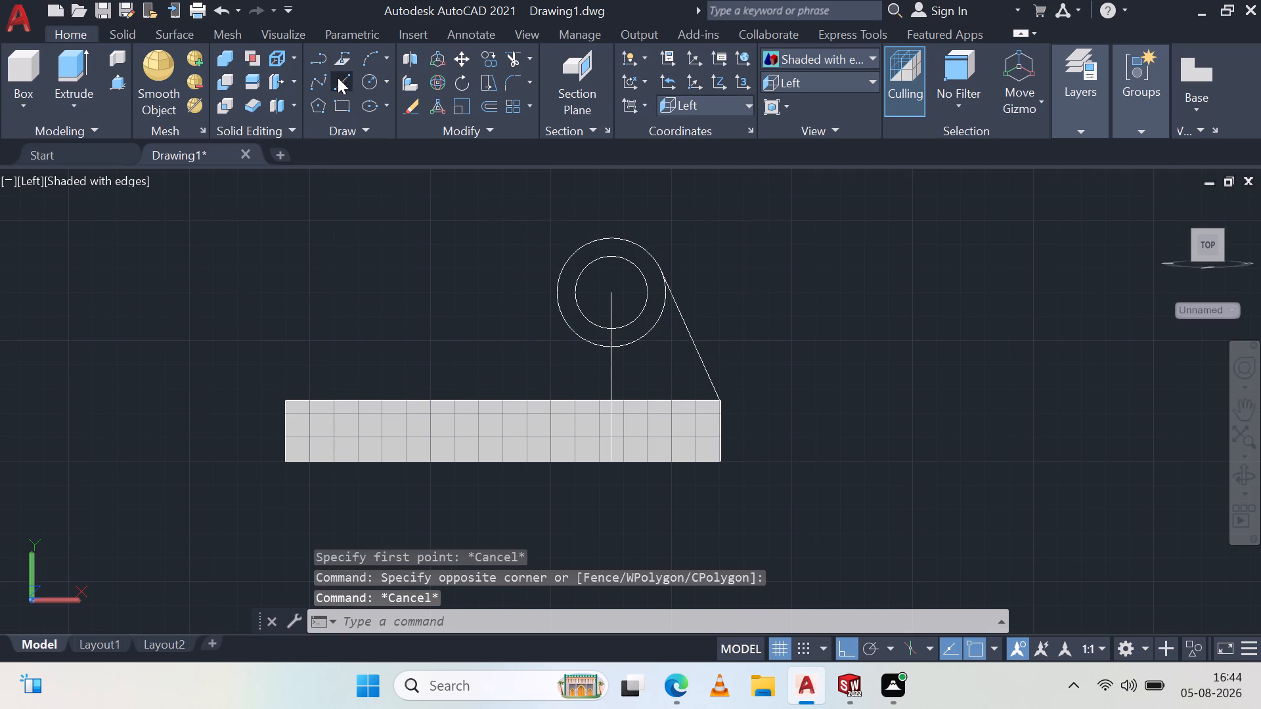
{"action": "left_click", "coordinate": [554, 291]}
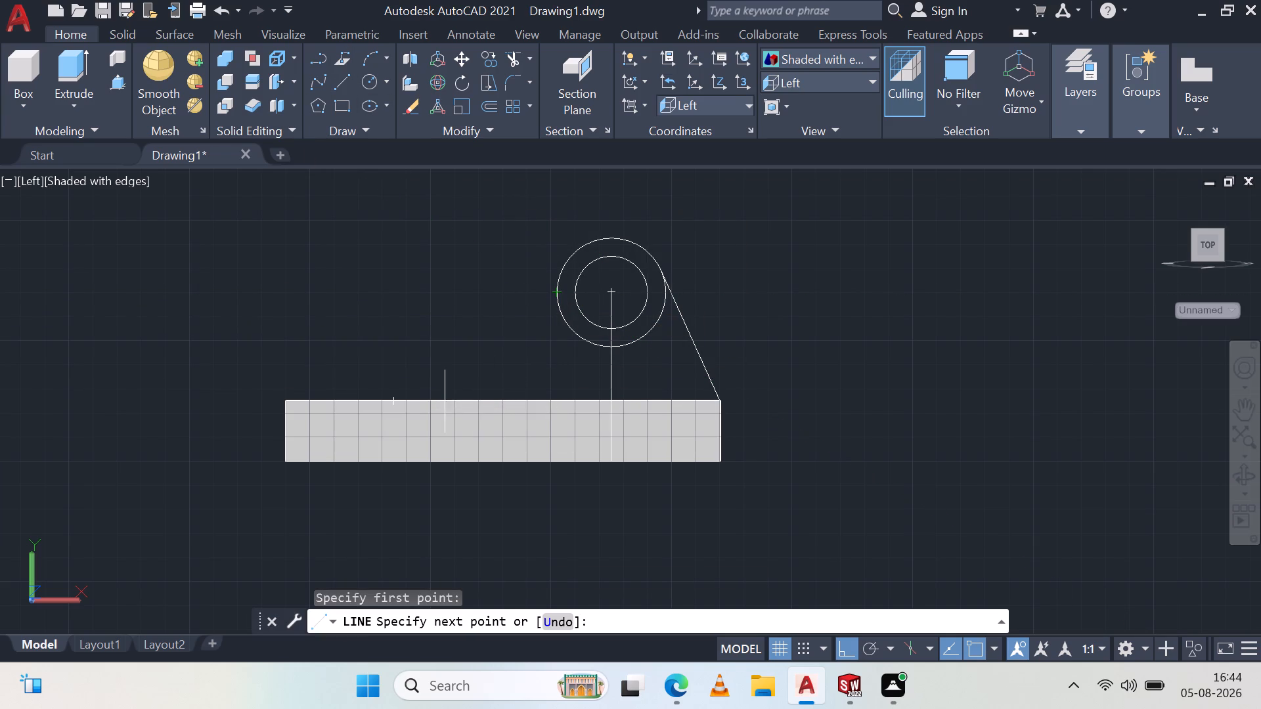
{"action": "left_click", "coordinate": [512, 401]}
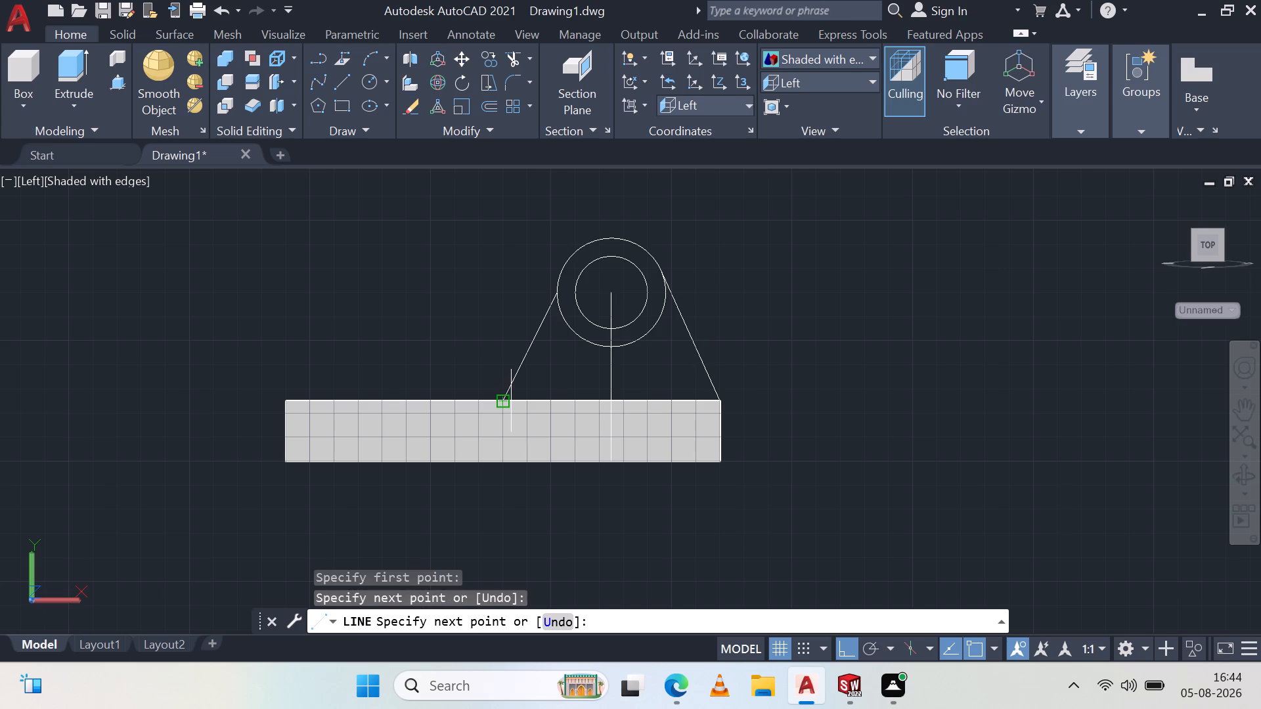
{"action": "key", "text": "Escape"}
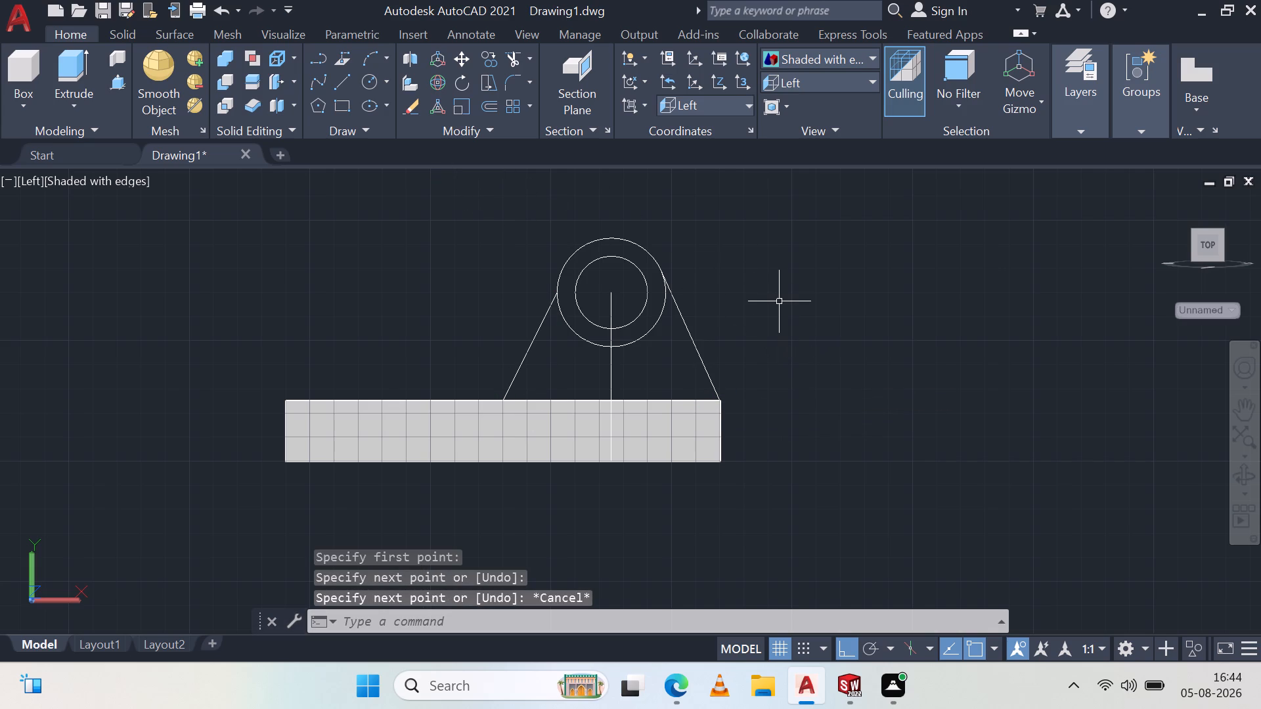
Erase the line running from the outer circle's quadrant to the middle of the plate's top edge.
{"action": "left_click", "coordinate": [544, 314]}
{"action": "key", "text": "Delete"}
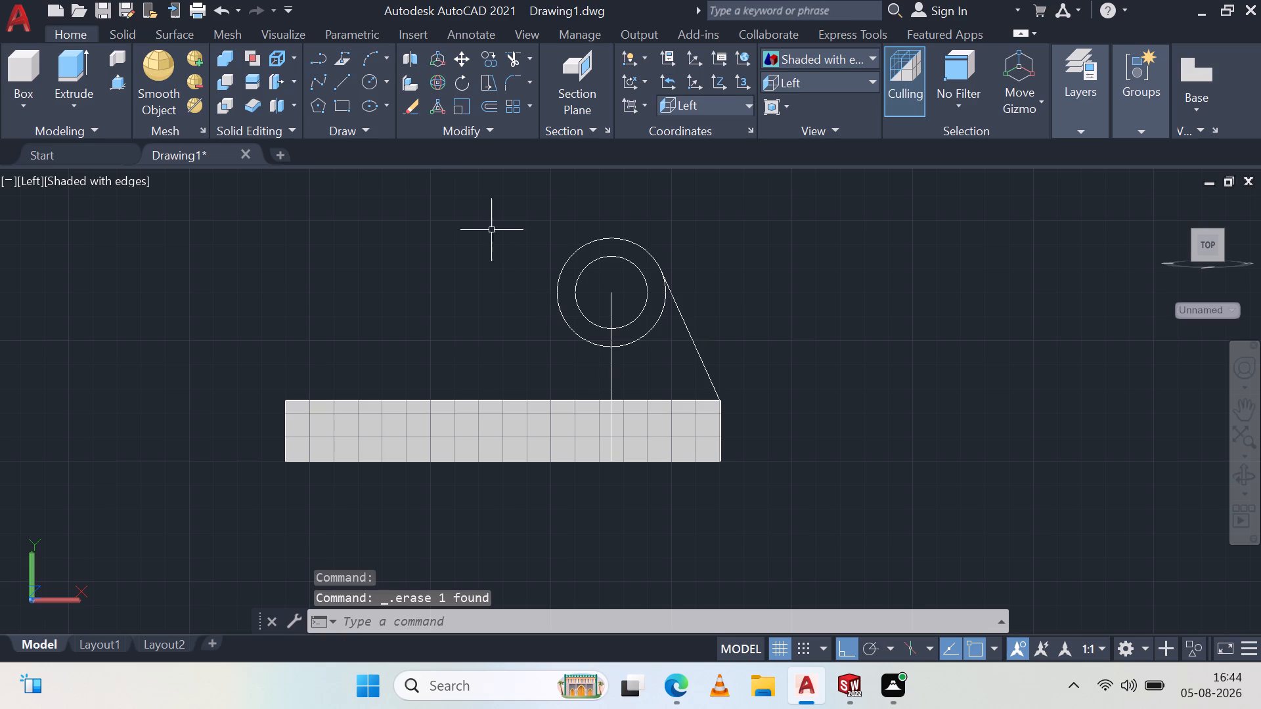
Draw a line tangent to the outer circle on its open side, ending at the middle of the plate's top edge.
{"action": "left_click", "coordinate": [338, 72]}
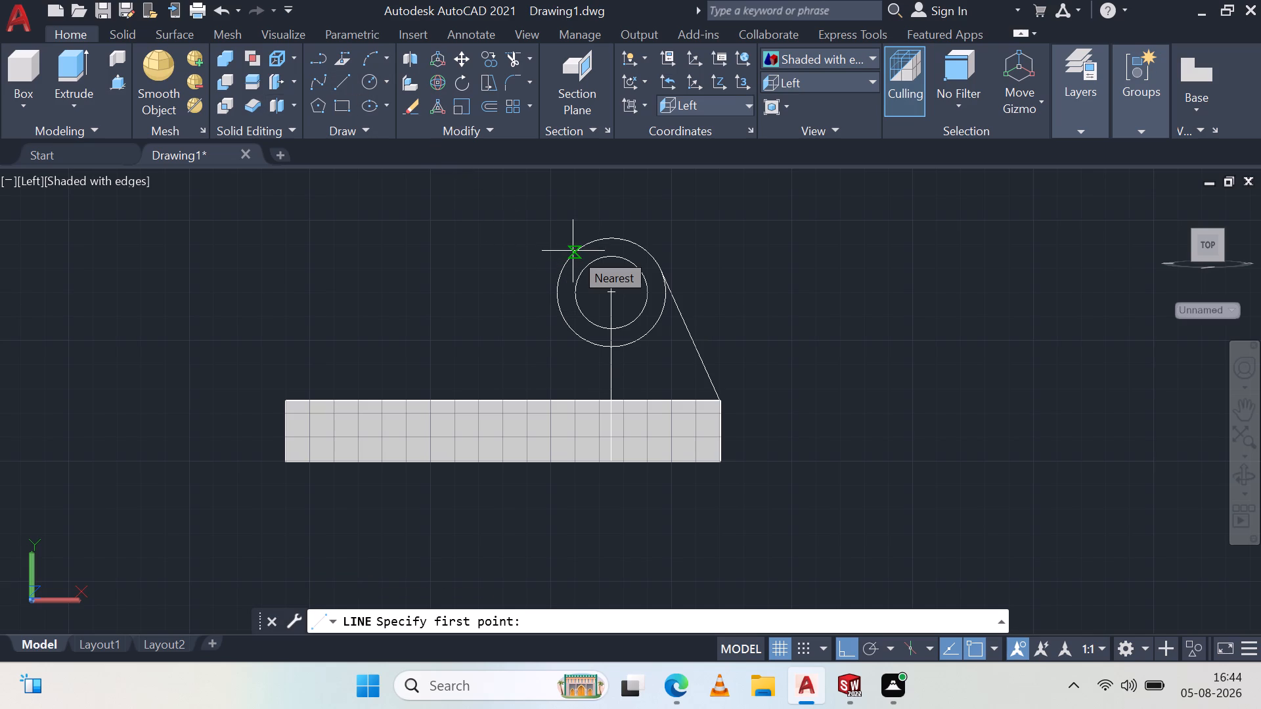
{"action": "type", "text": "ta"}
{"action": "type", "text": "n"}
{"action": "key", "text": "space"}
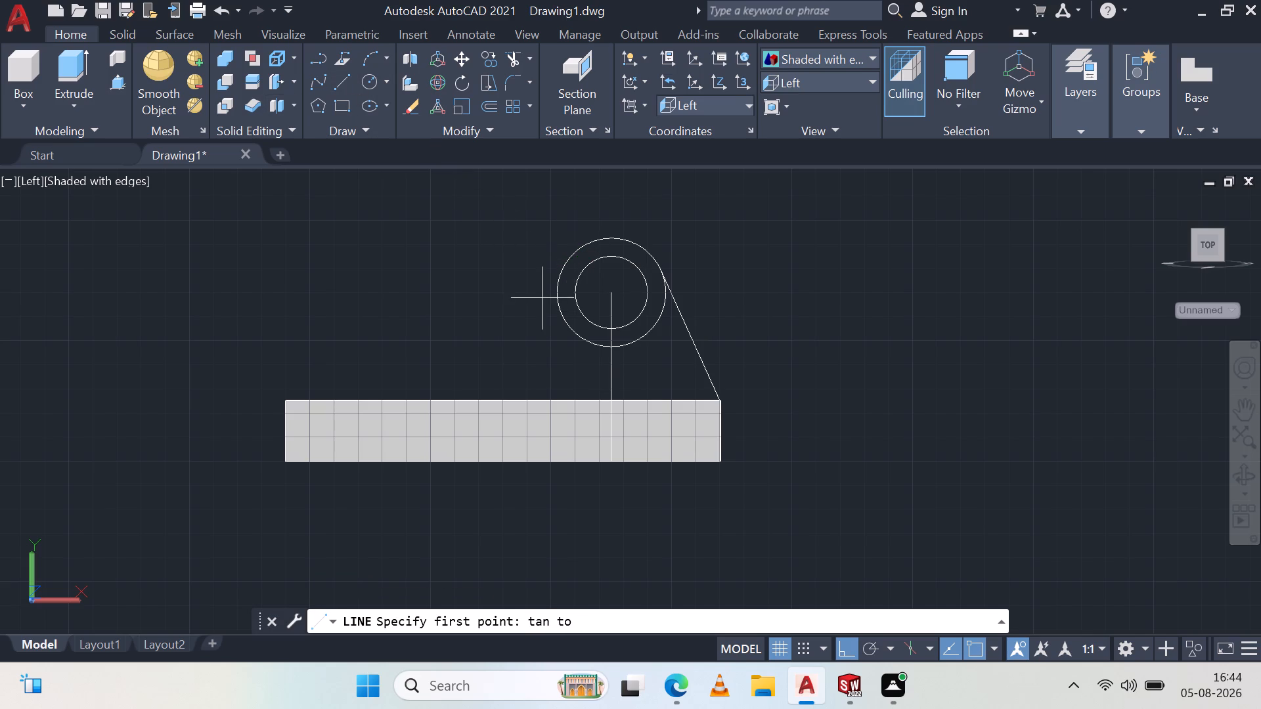
{"action": "left_click", "coordinate": [569, 263]}
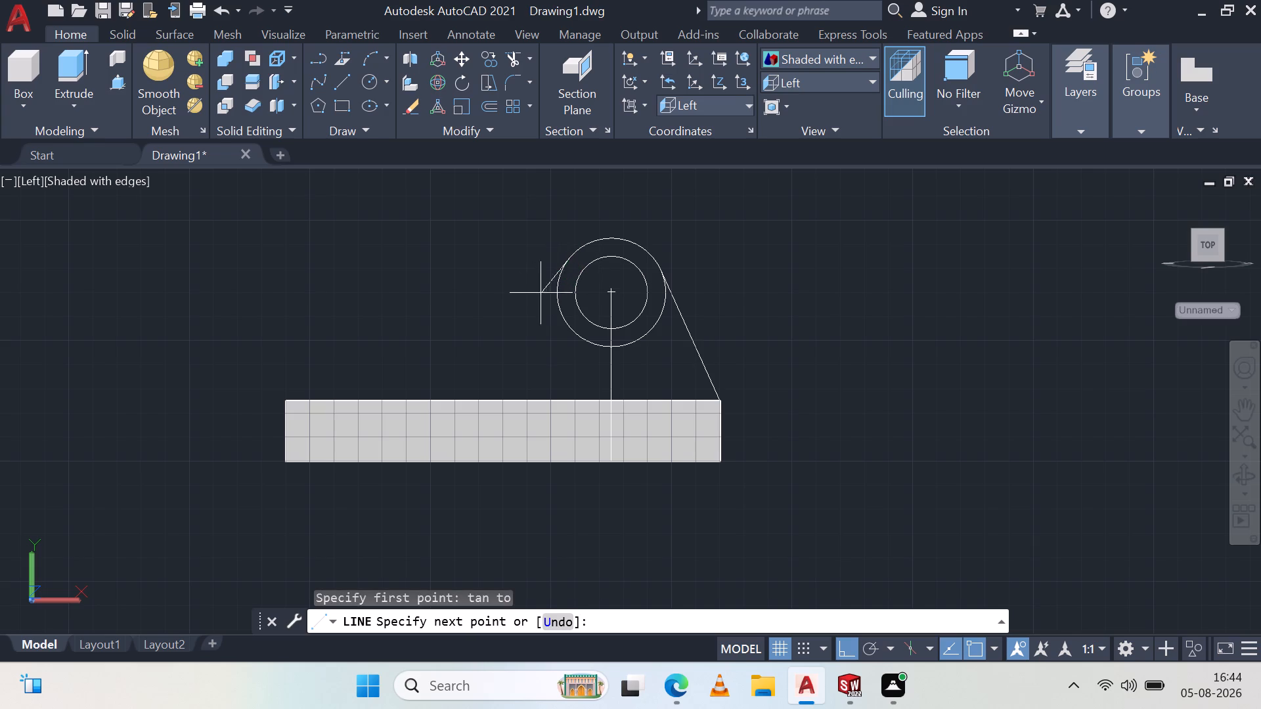
{"action": "left_click", "coordinate": [502, 407]}
{"action": "key", "text": "Escape"}
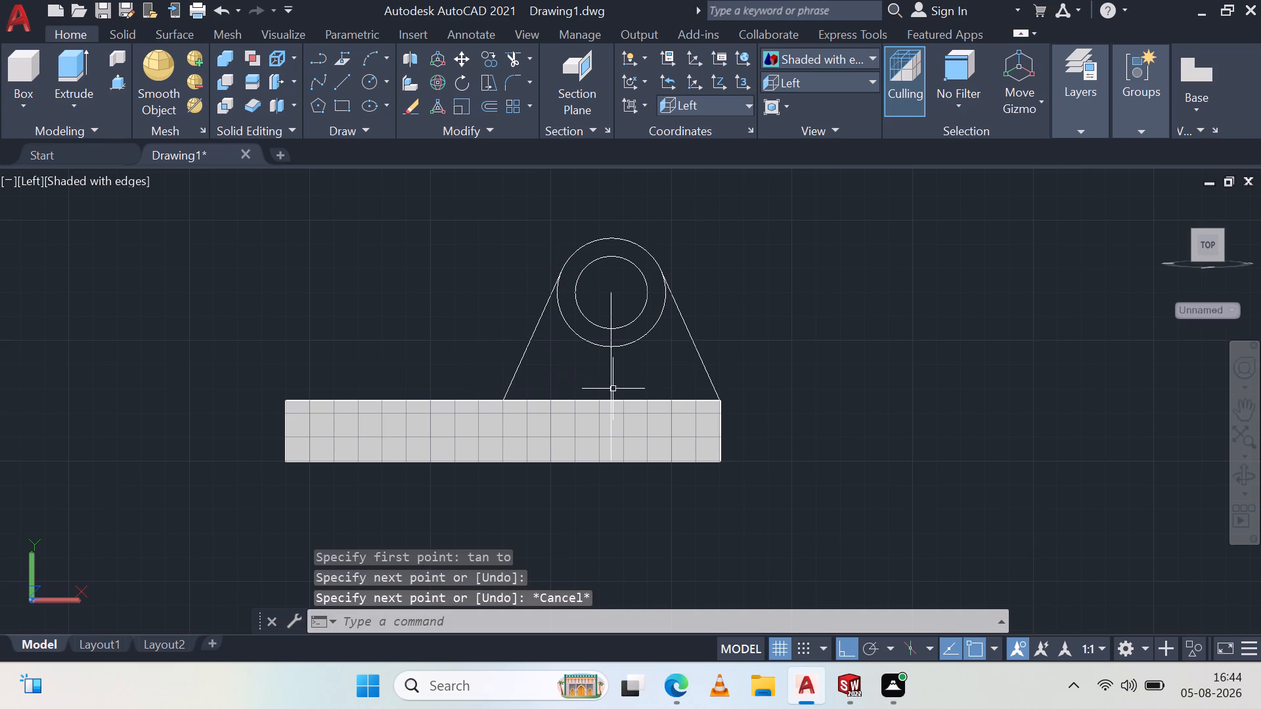
Erase the vertical construction line running from the circles' centre down to the plate's bottom edge.
{"action": "scroll", "coordinate": [525, 381], "scroll_direction": "up", "scroll_amount": 3}
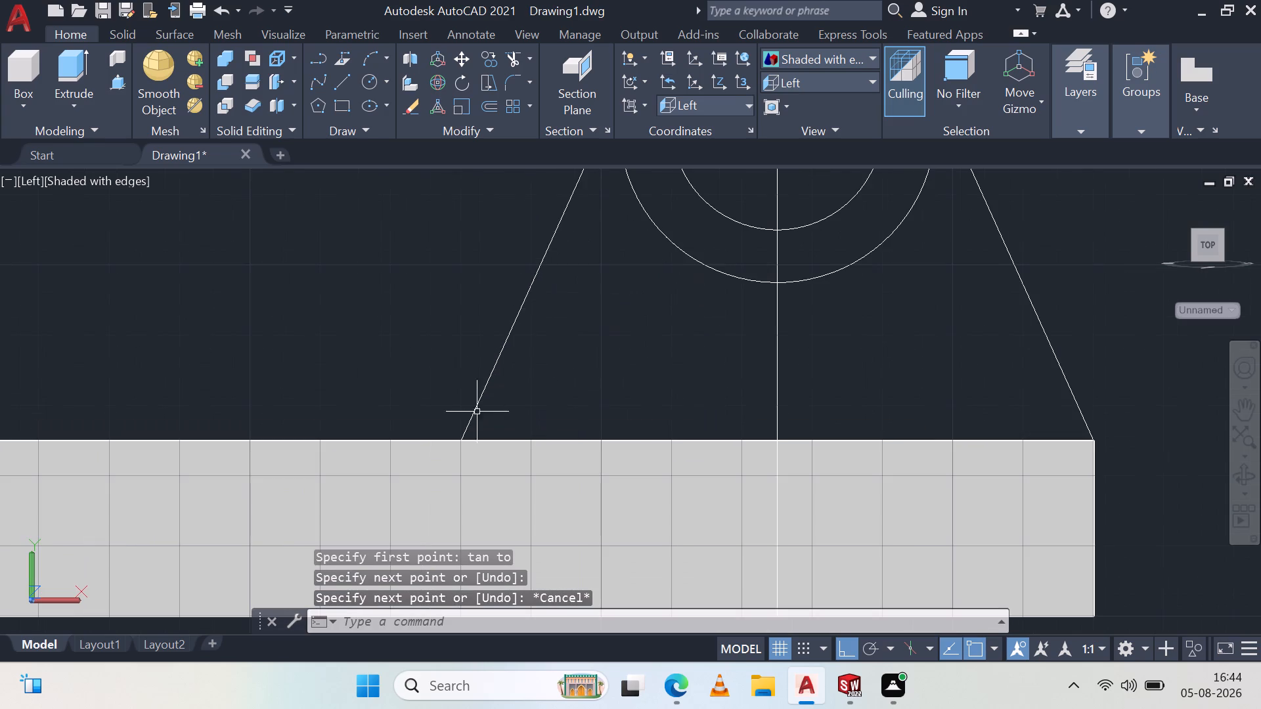
{"action": "scroll", "coordinate": [474, 414], "scroll_direction": "up", "scroll_amount": 3}
{"action": "scroll", "coordinate": [473, 415], "scroll_direction": "down", "scroll_amount": 6}
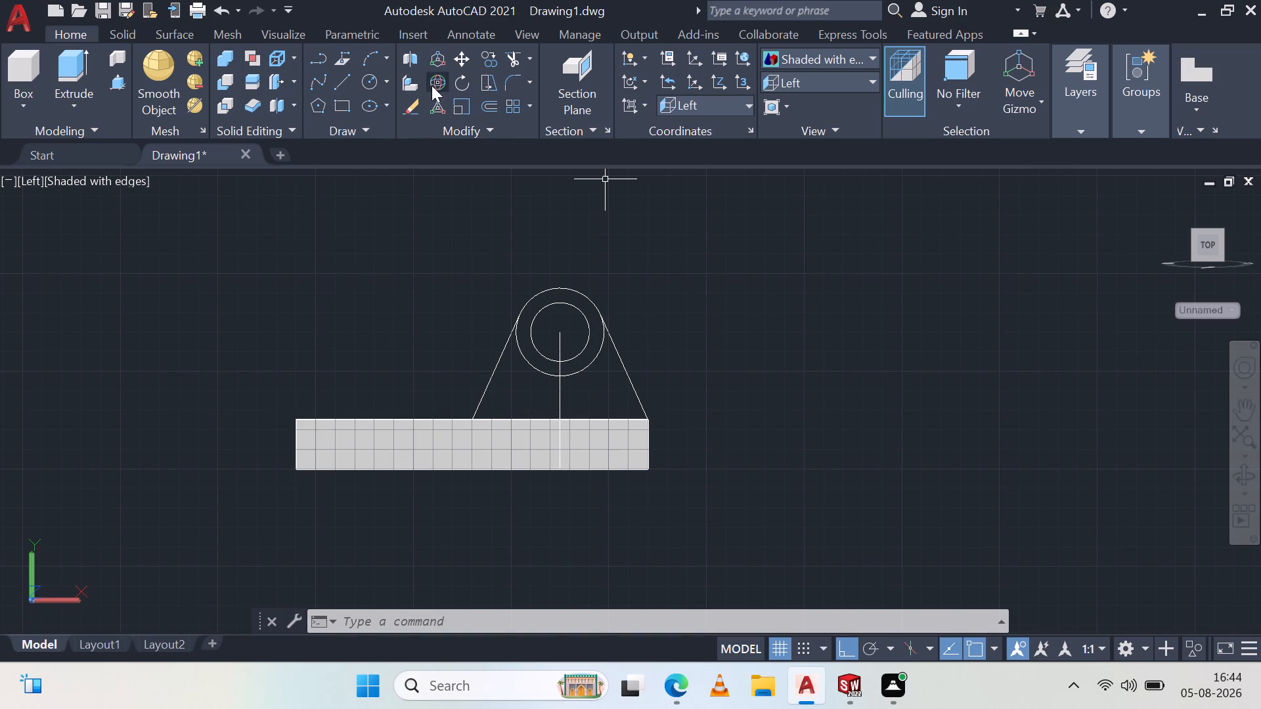
{"action": "left_click", "coordinate": [412, 103]}
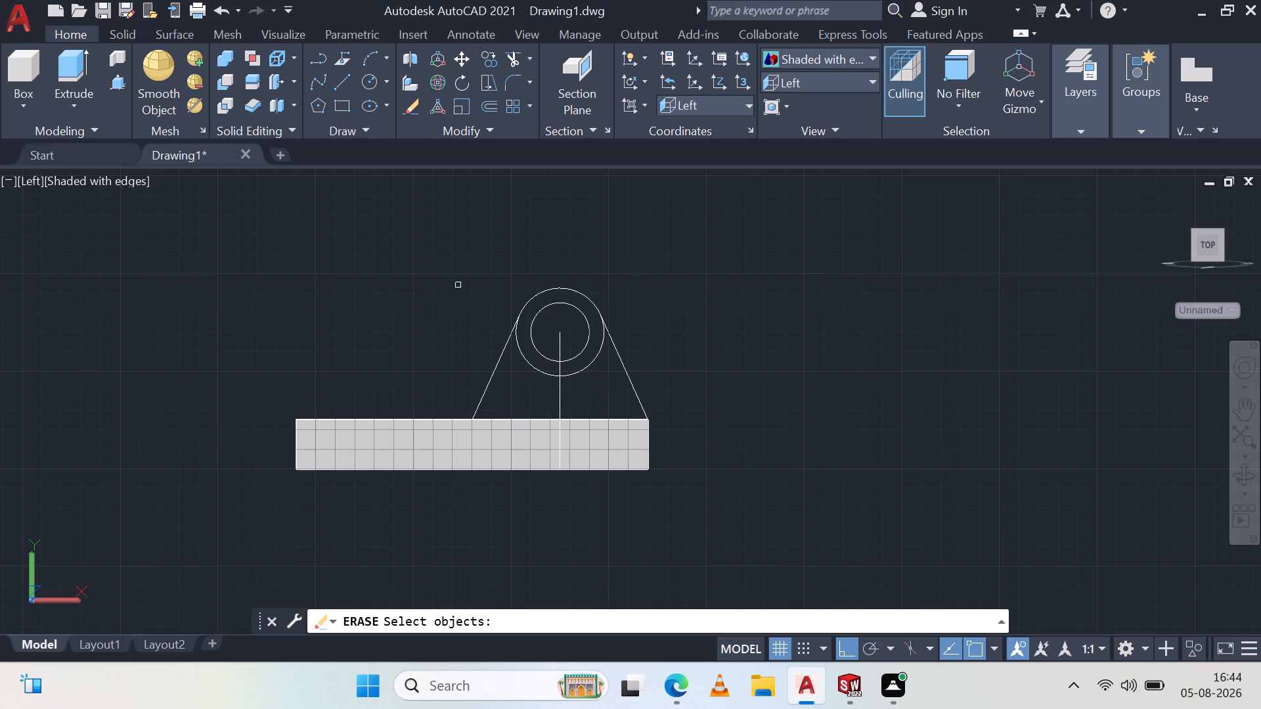
{"action": "key", "text": "Escape"}
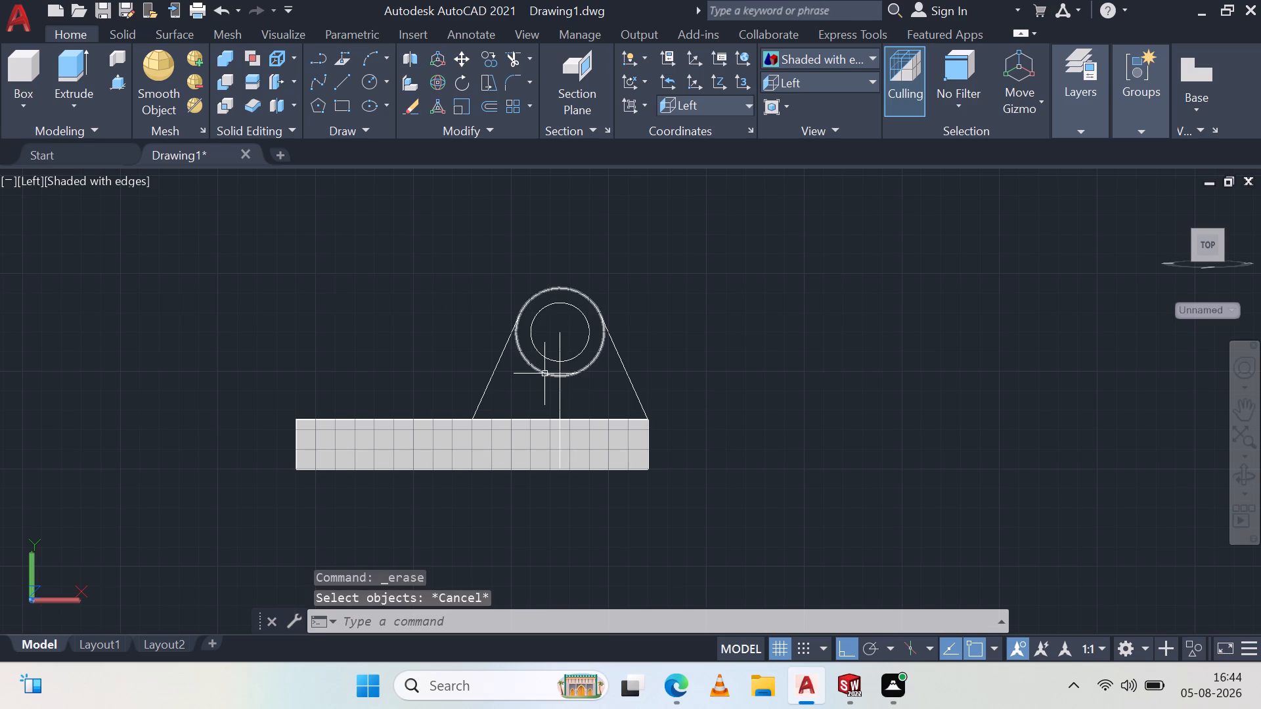
{"action": "left_click", "coordinate": [545, 374]}
{"action": "key", "text": "Escape"}
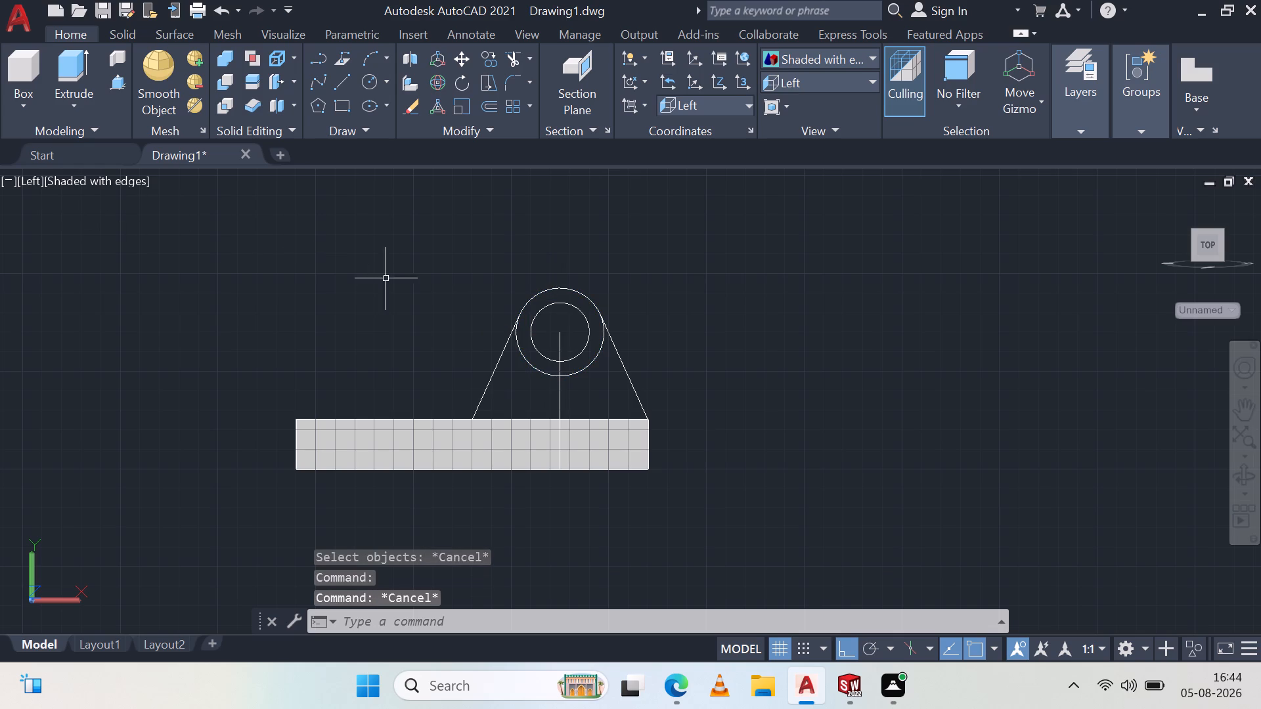
{"action": "left_click", "coordinate": [561, 393]}
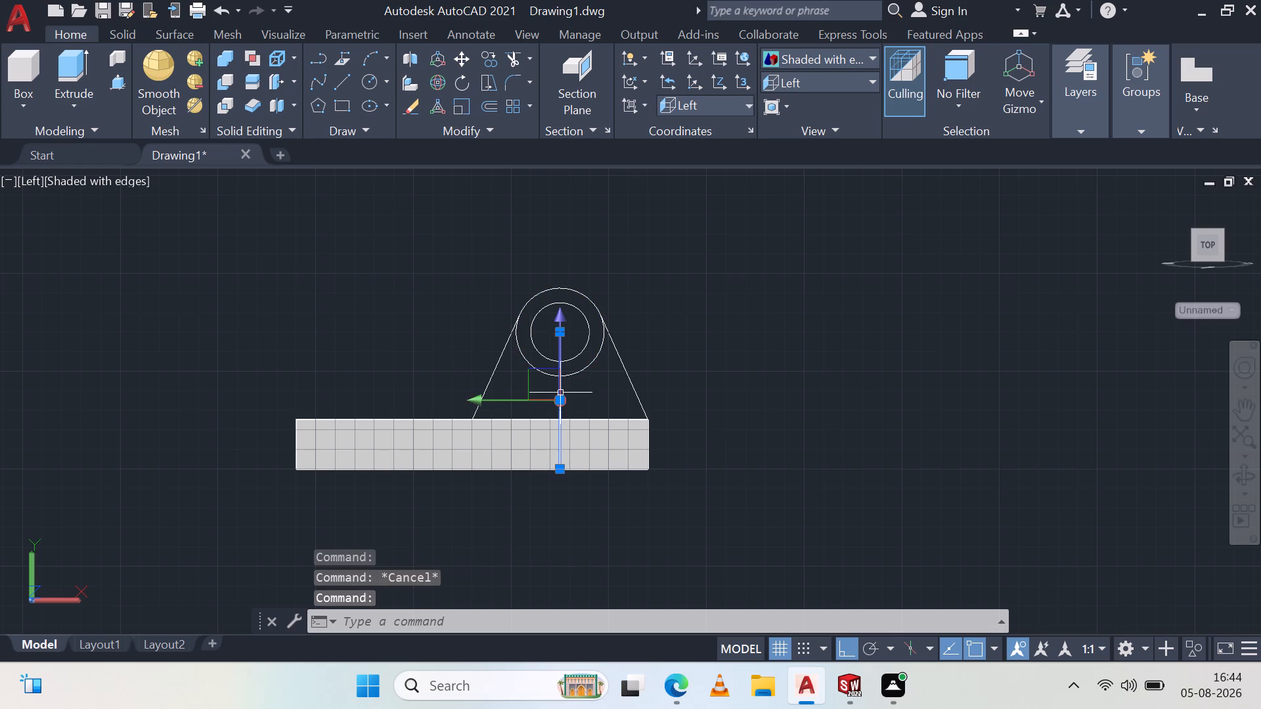
{"action": "key", "text": "Delete"}
Erase the outer concentric circle, keeping the inner circle and both tangent lines.
{"action": "scroll", "coordinate": [535, 358], "scroll_direction": "down", "scroll_amount": 3}
{"action": "scroll", "coordinate": [535, 358], "scroll_direction": "up", "scroll_amount": 7}
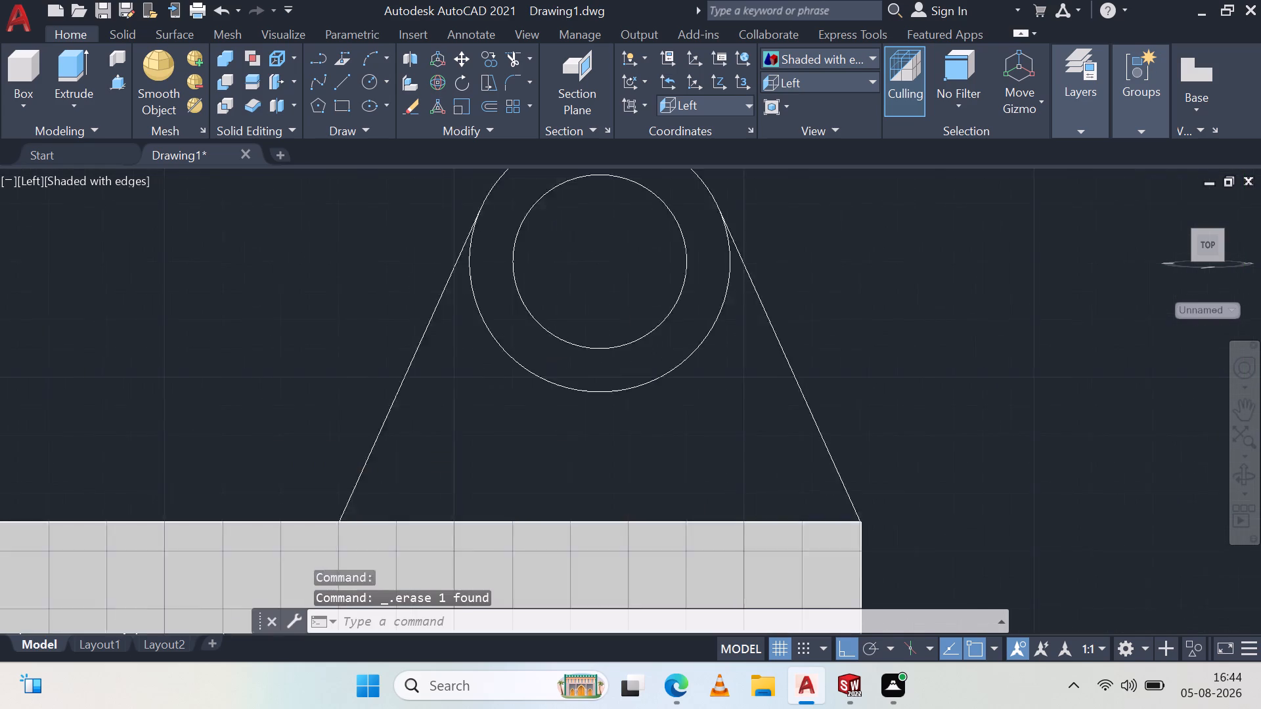
{"action": "scroll", "coordinate": [544, 377], "scroll_direction": "up", "scroll_amount": 1}
{"action": "scroll", "coordinate": [580, 333], "scroll_direction": "up", "scroll_amount": 2}
{"action": "scroll", "coordinate": [580, 340], "scroll_direction": "down", "scroll_amount": 5}
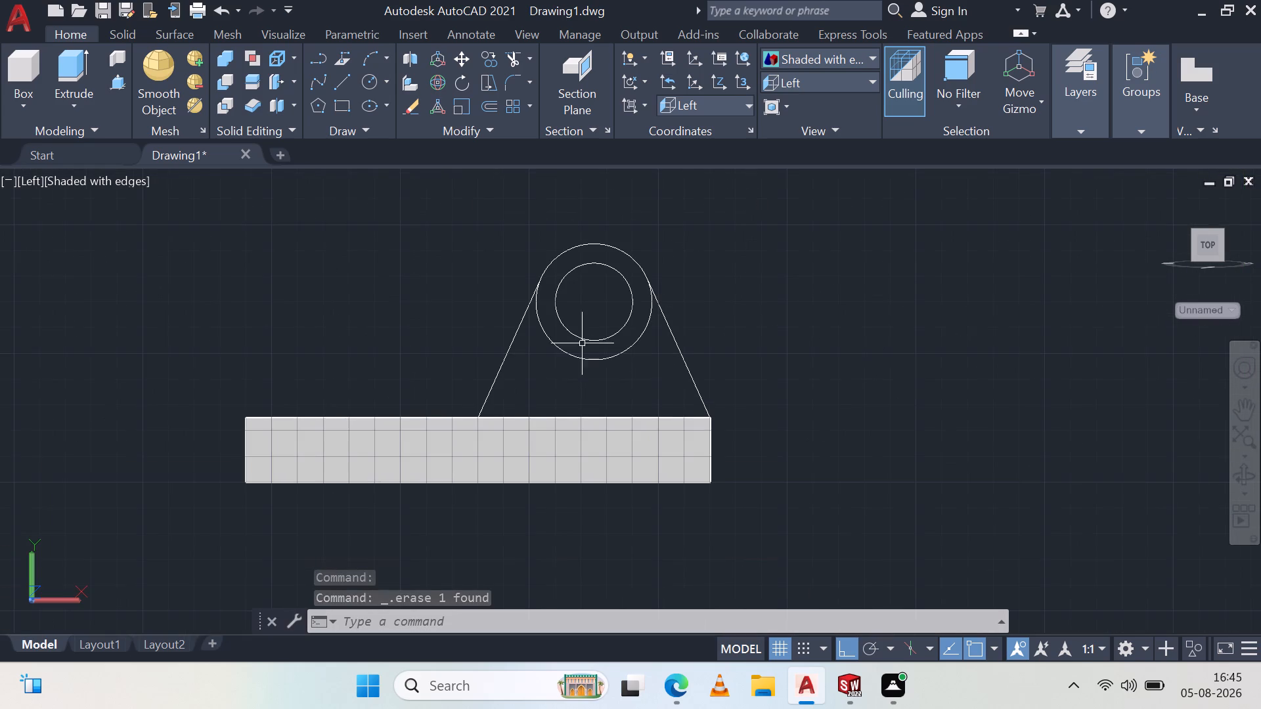
{"action": "left_click", "coordinate": [588, 358]}
{"action": "key", "text": "Delete"}
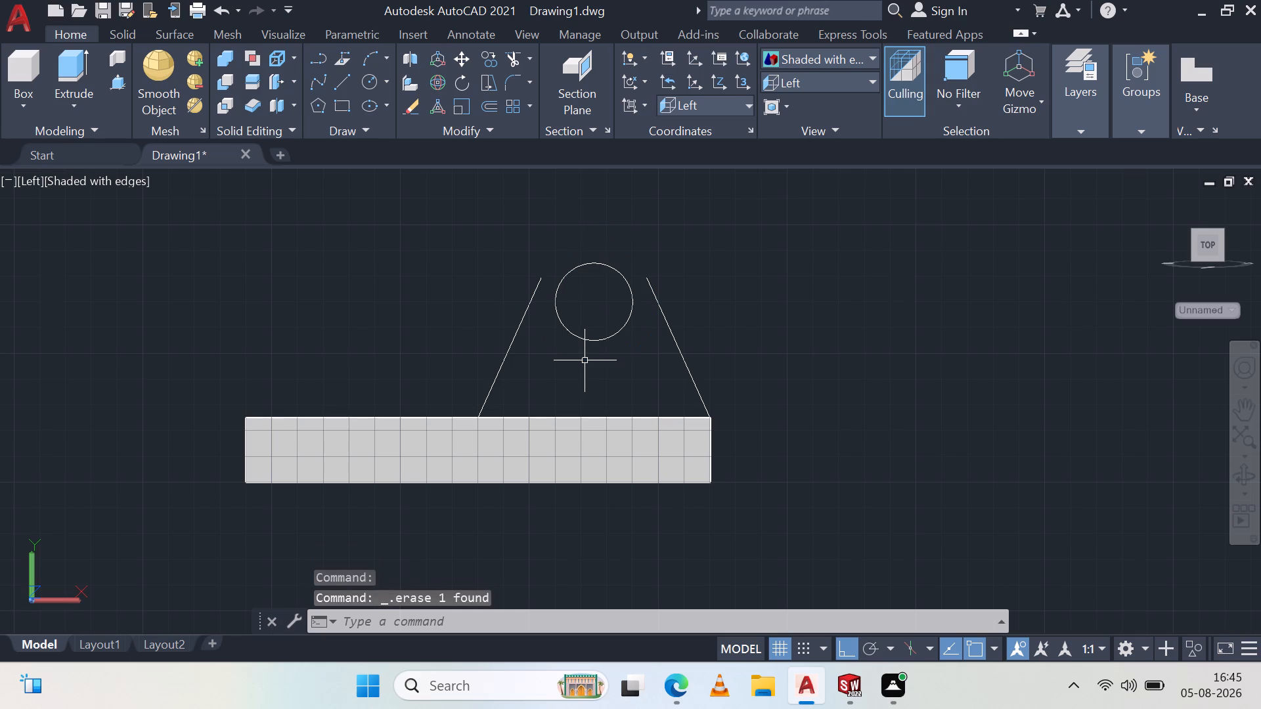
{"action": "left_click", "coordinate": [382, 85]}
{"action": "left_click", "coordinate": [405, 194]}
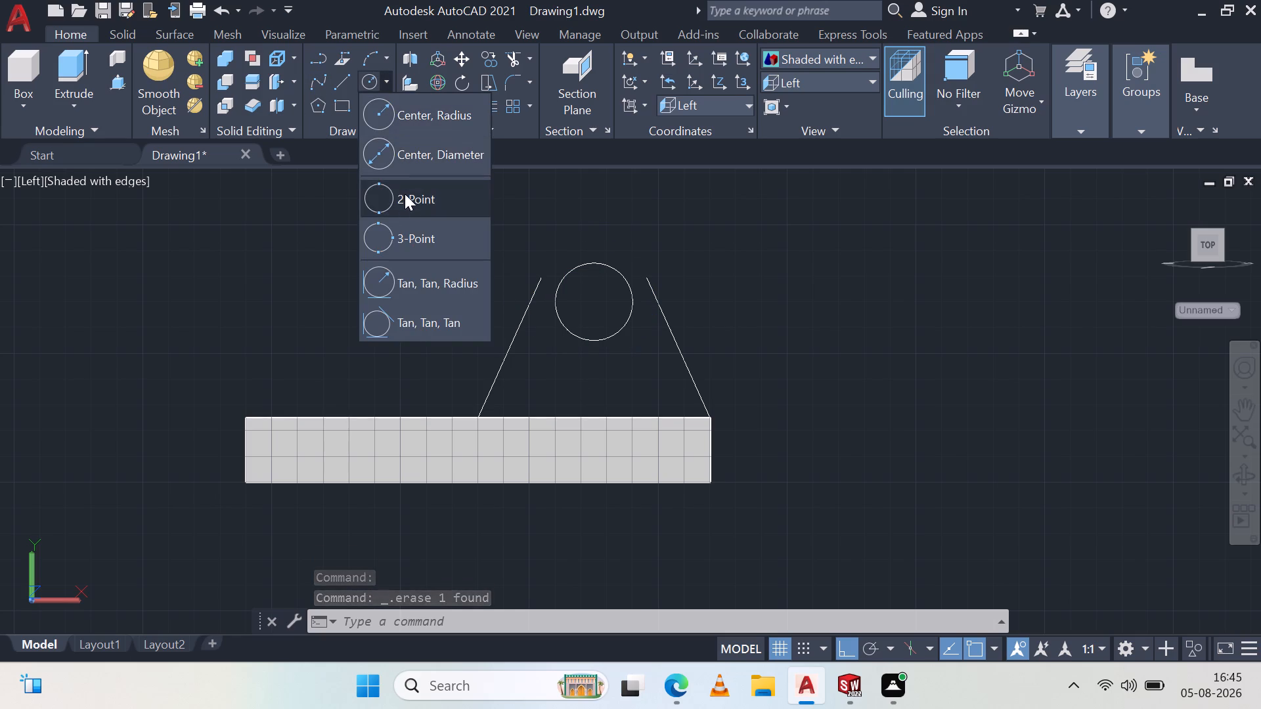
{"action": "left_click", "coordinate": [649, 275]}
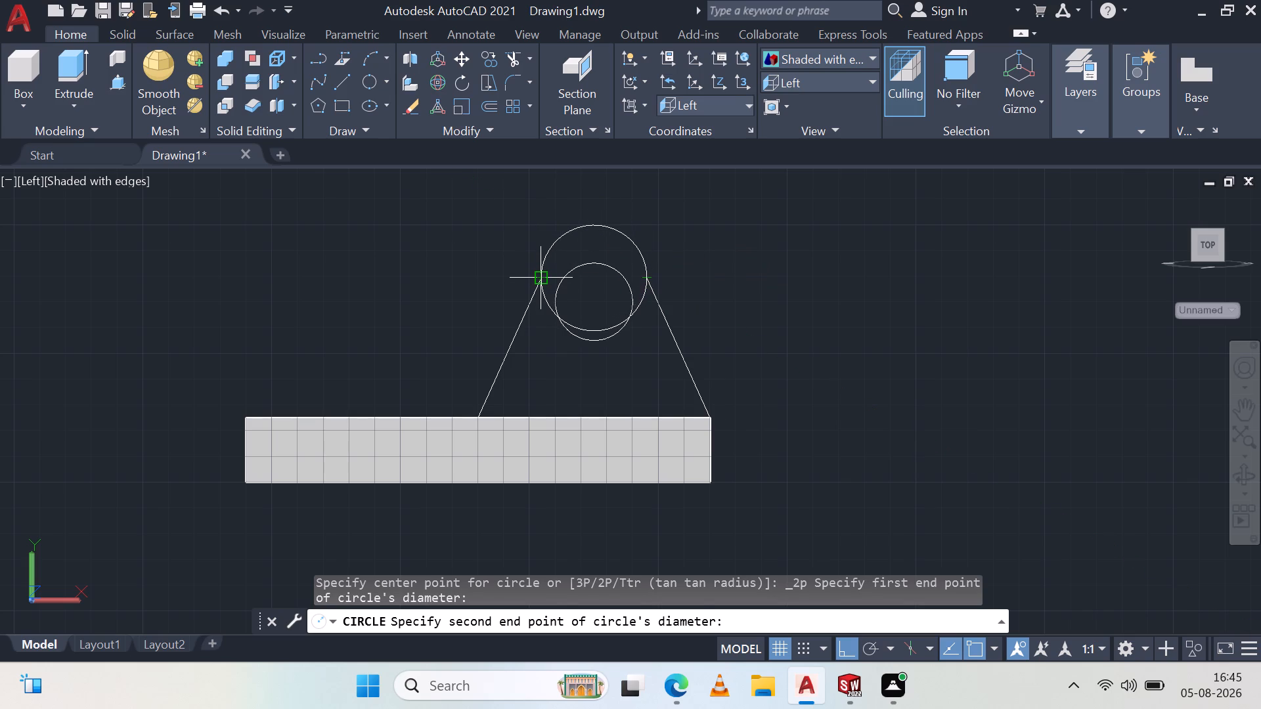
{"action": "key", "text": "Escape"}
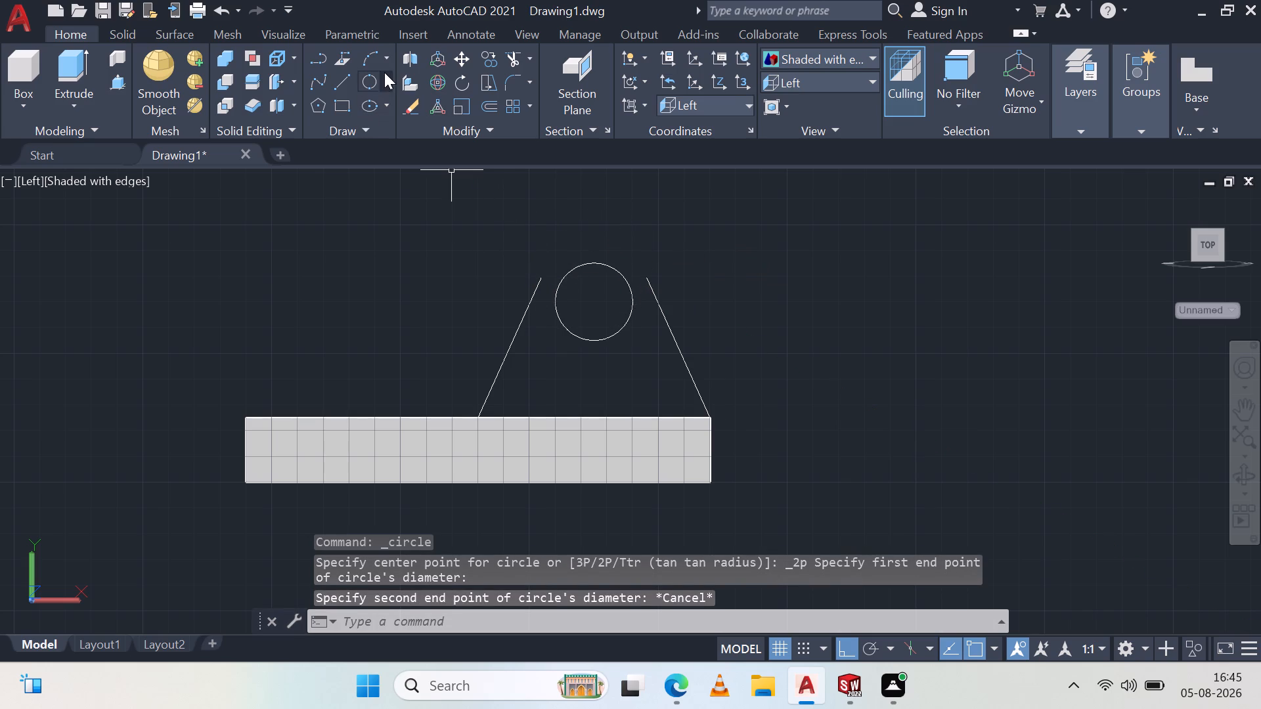
Draw a Start, End, Radius arc of radius 22.5 over the inner circle, joining the upper ends of the two tangent lines.
{"action": "left_click", "coordinate": [389, 61]}
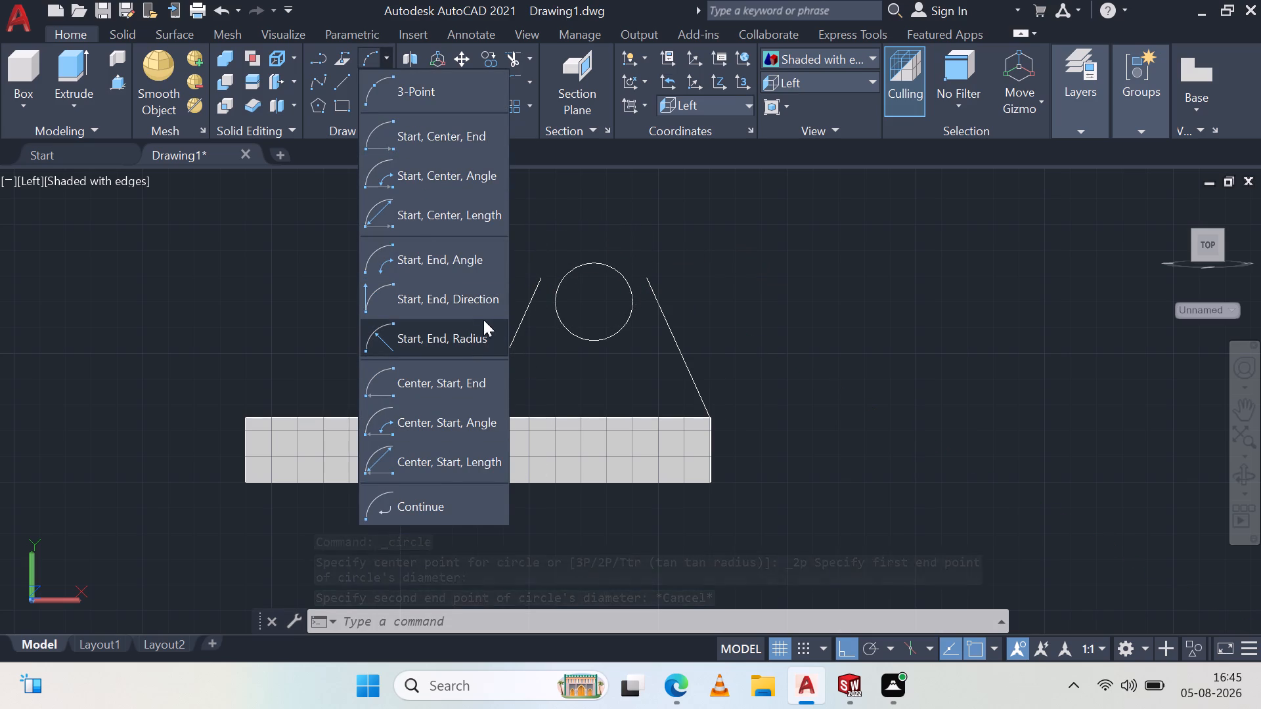
{"action": "left_click", "coordinate": [479, 341]}
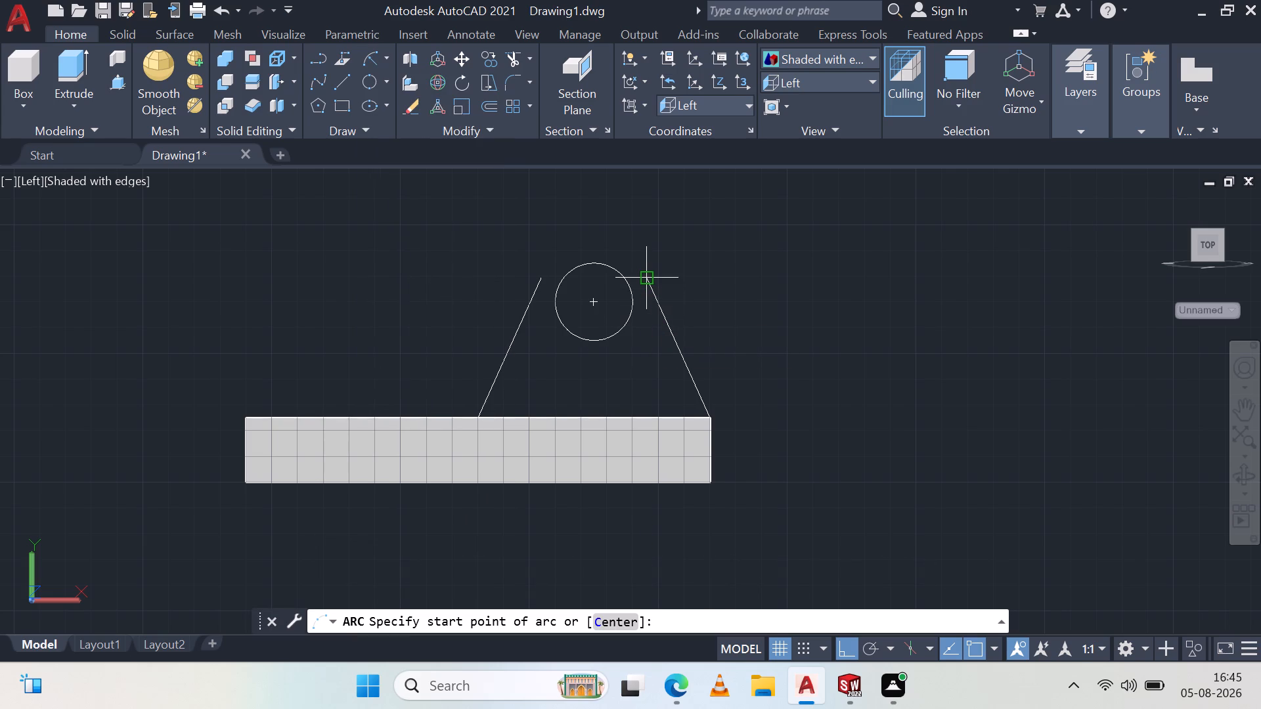
{"action": "left_click", "coordinate": [648, 280]}
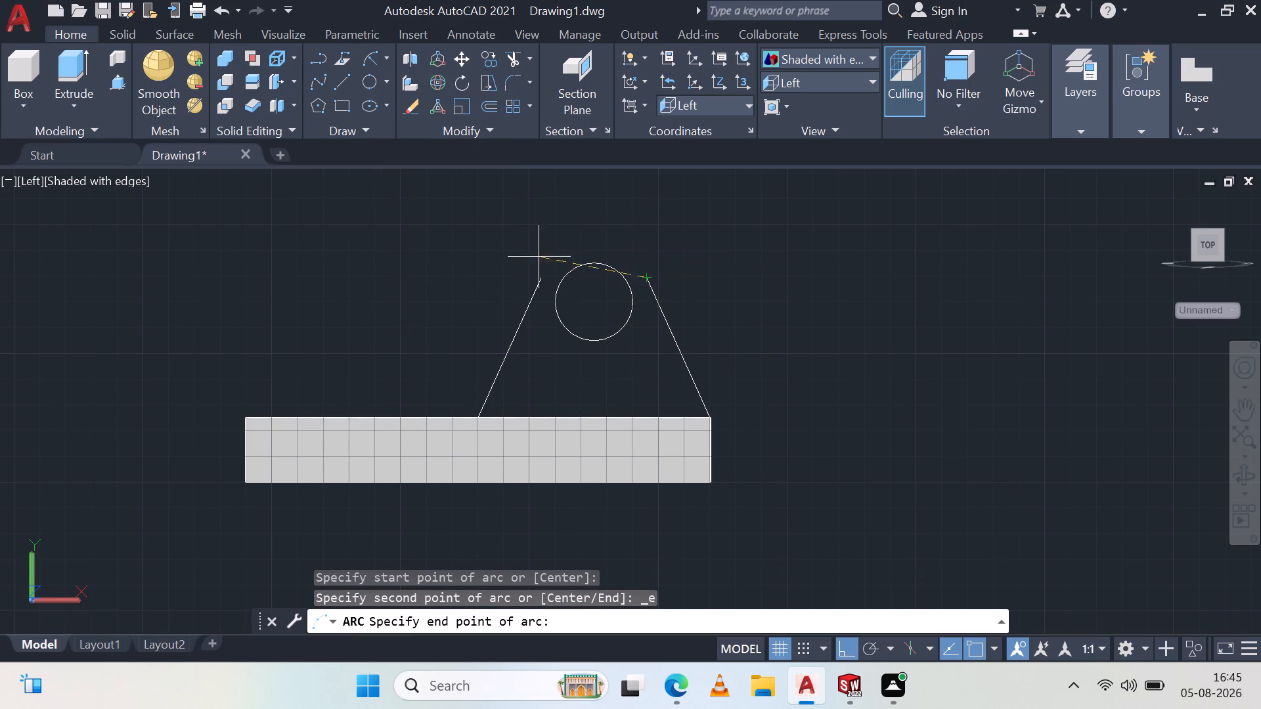
{"action": "left_click", "coordinate": [536, 272]}
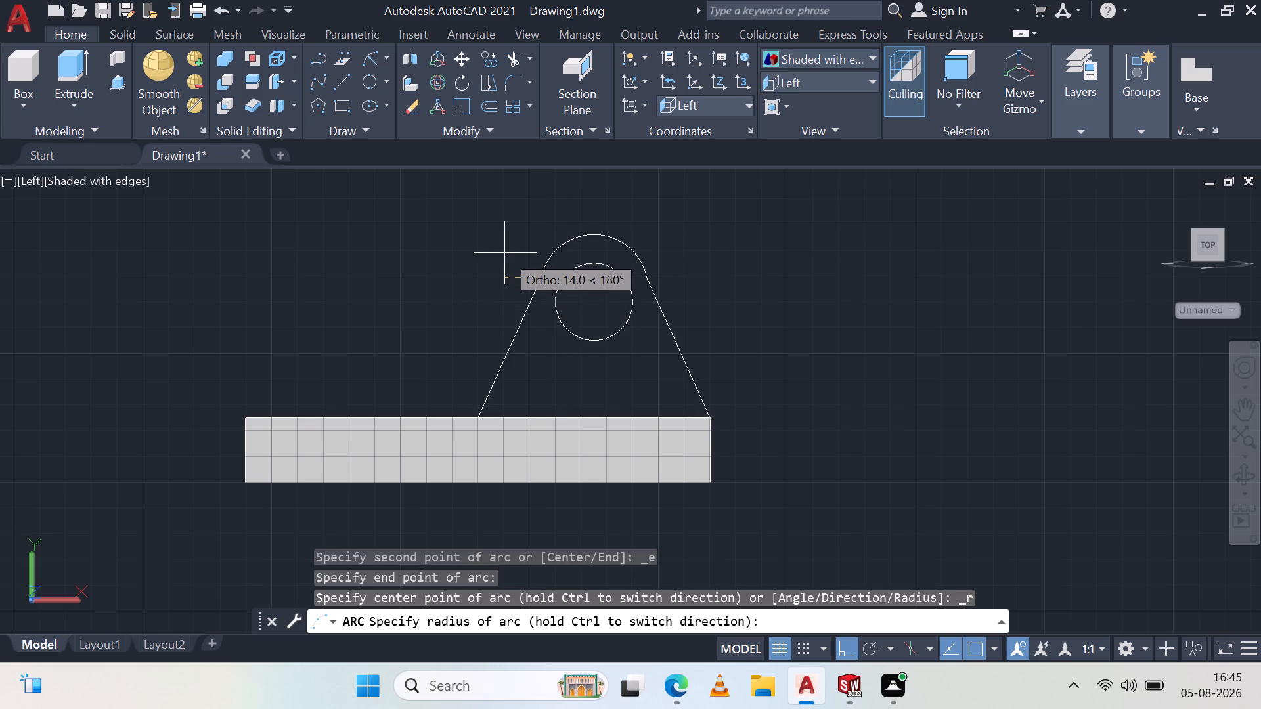
{"action": "type", "text": "22"}
{"action": "key", "text": "period"}
{"action": "key", "text": "5"}
{"action": "key", "text": "Return"}
{"action": "key", "text": "Escape"}
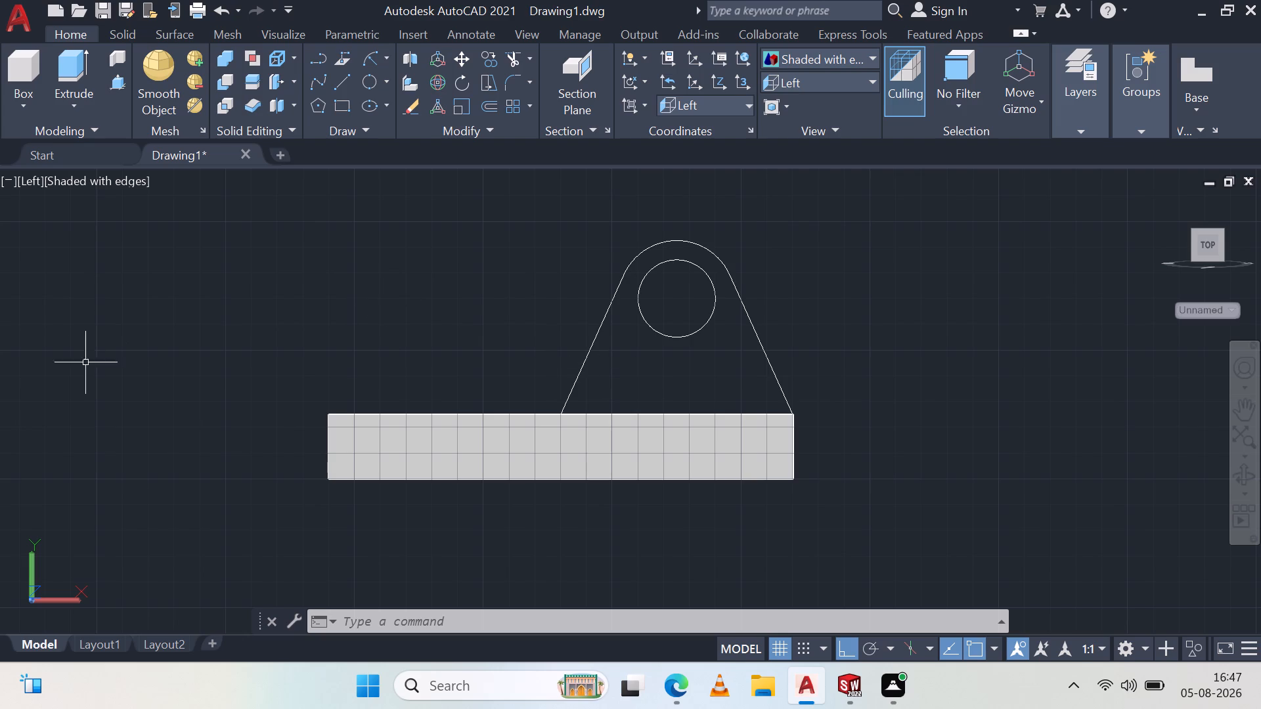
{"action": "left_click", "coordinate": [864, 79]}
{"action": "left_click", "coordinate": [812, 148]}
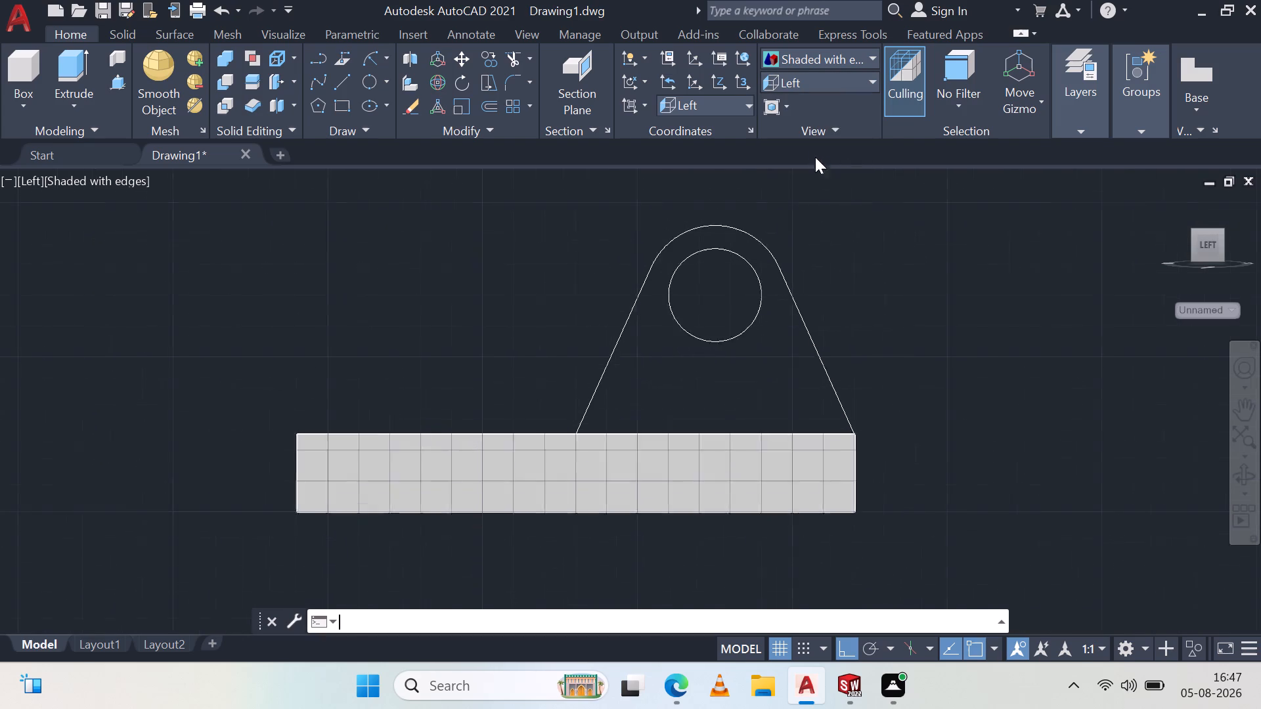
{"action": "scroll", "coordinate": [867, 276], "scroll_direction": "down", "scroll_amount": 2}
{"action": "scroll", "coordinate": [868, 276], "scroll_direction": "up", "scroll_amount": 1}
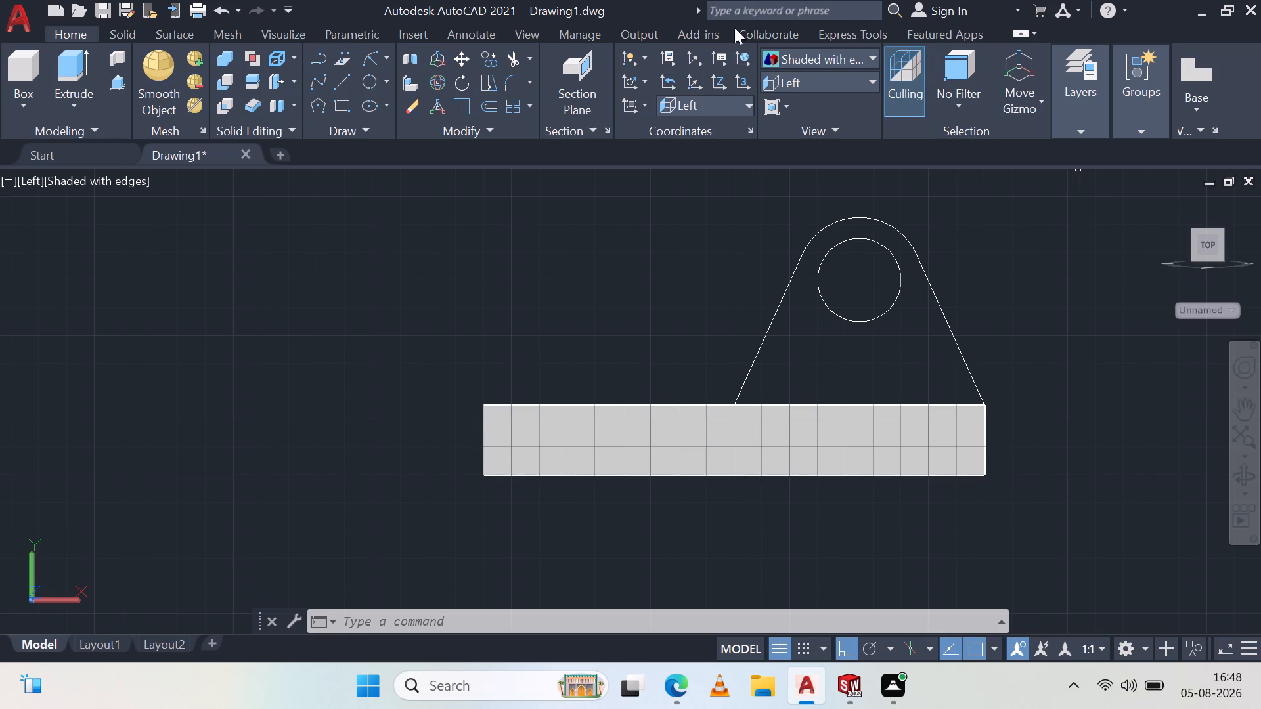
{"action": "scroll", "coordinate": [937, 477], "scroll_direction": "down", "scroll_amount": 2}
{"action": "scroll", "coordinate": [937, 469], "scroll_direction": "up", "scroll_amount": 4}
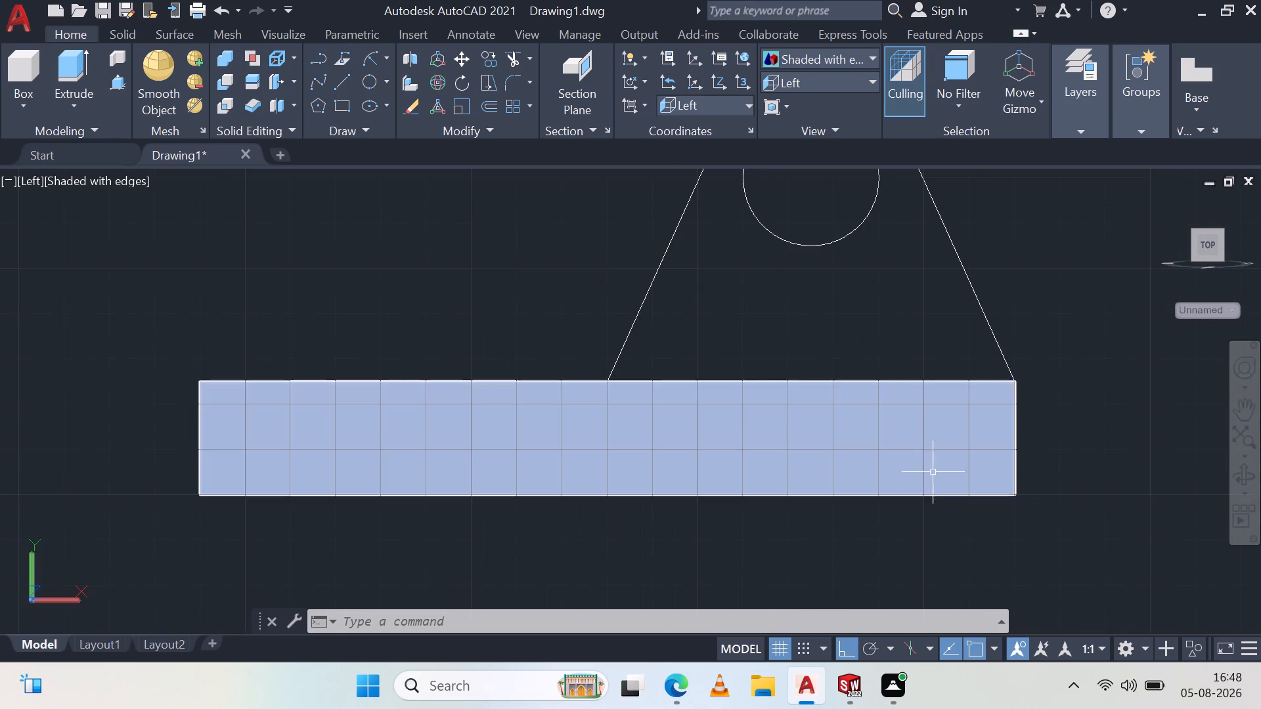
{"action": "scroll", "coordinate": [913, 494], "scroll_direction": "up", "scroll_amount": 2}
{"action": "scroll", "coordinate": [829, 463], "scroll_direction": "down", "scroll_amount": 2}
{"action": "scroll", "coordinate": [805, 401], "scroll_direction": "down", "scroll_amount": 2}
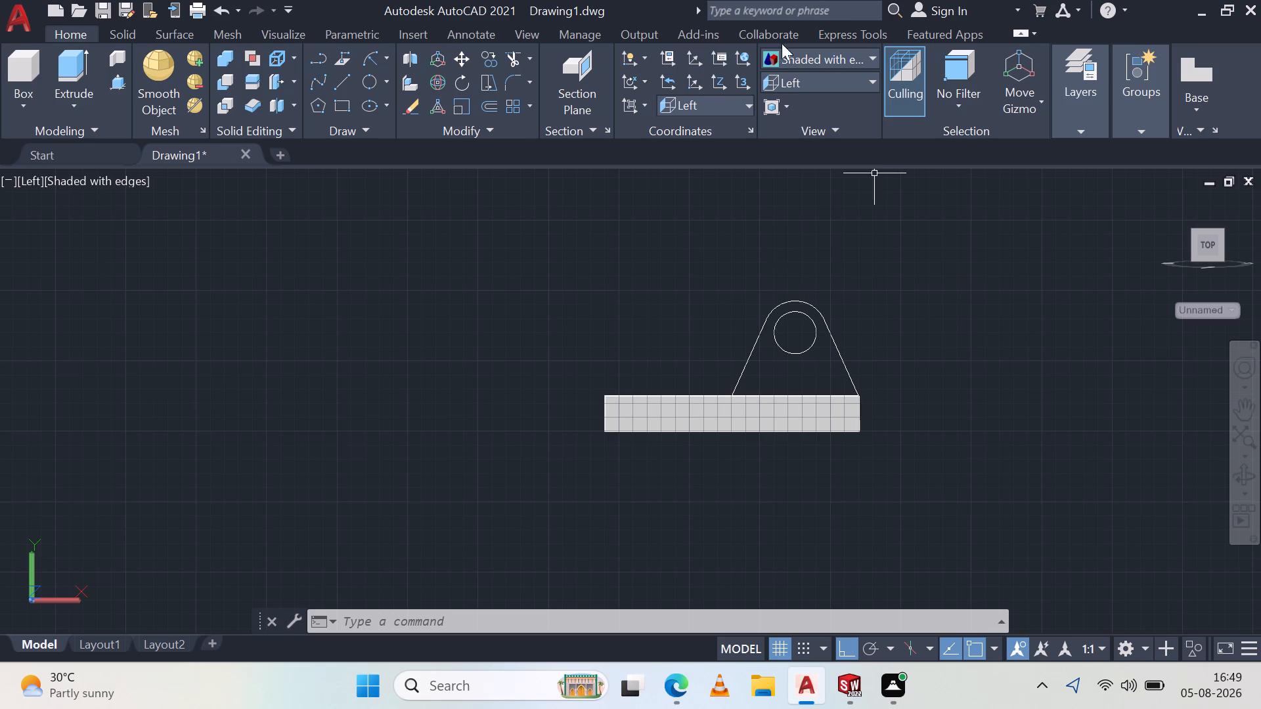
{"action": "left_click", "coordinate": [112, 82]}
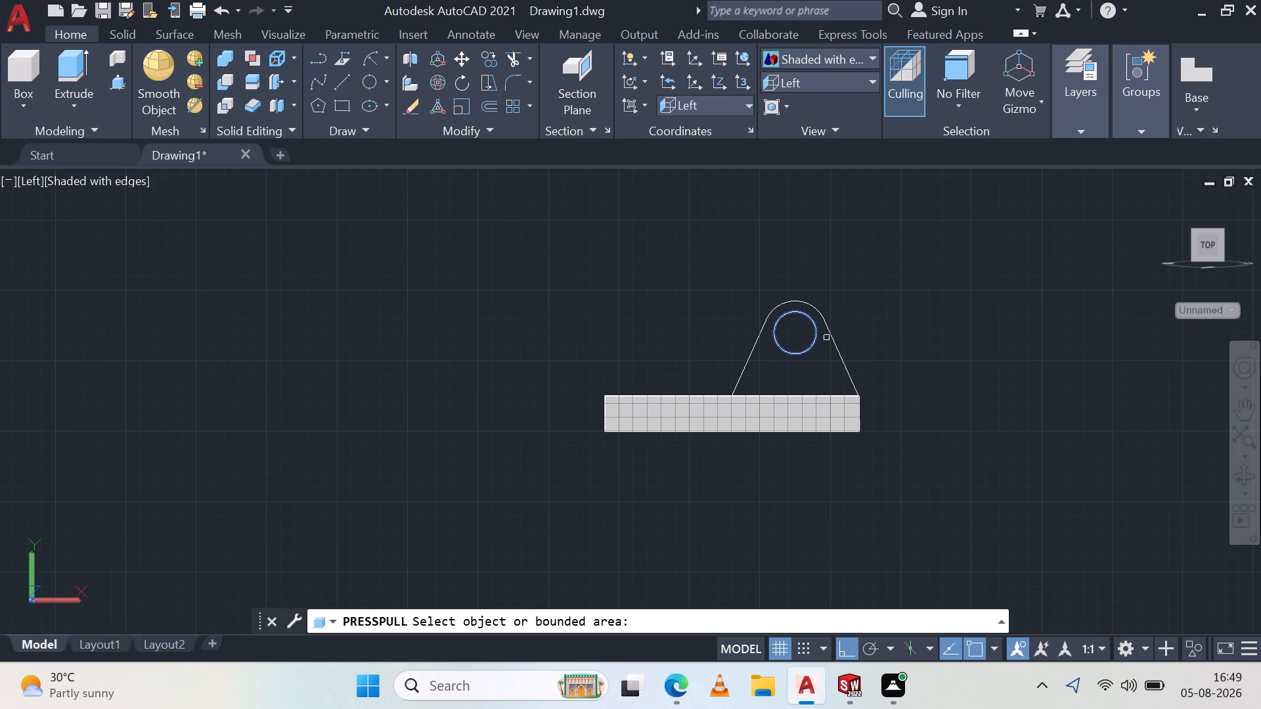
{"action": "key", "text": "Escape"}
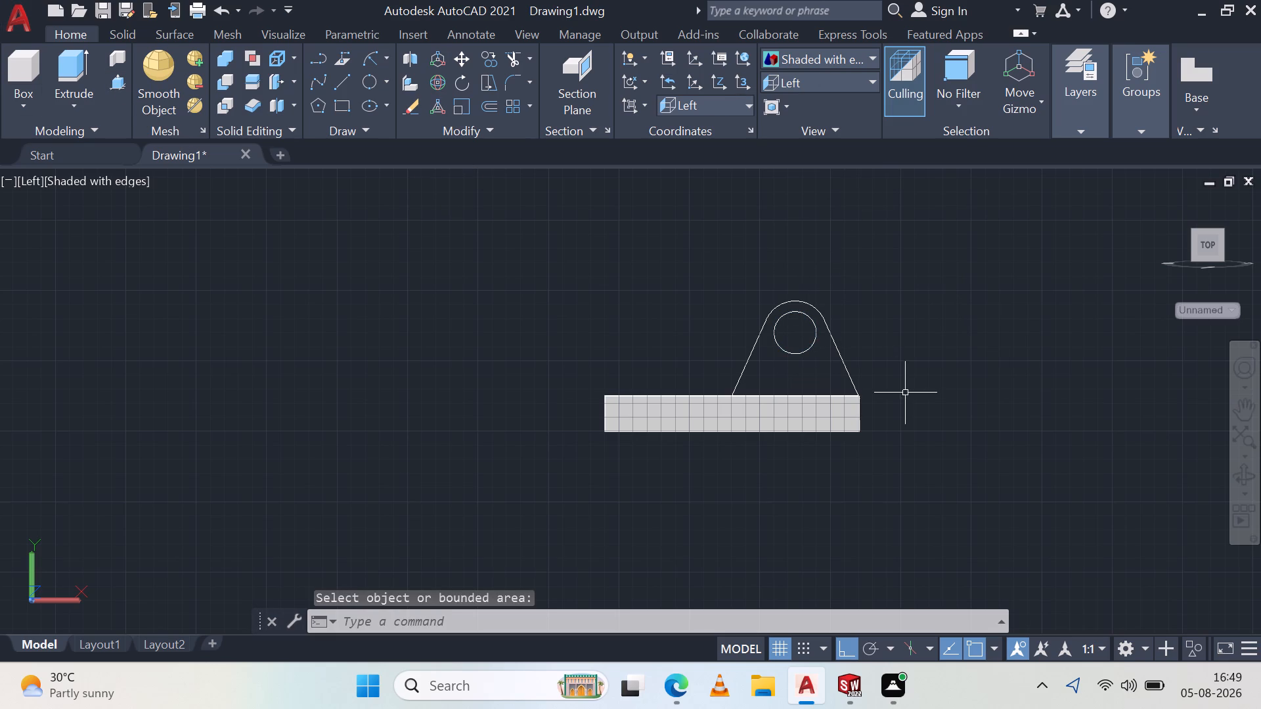
Join the two tangent lines and the rounded top arc into a single polyline.
{"action": "scroll", "coordinate": [875, 384], "scroll_direction": "up", "scroll_amount": 3}
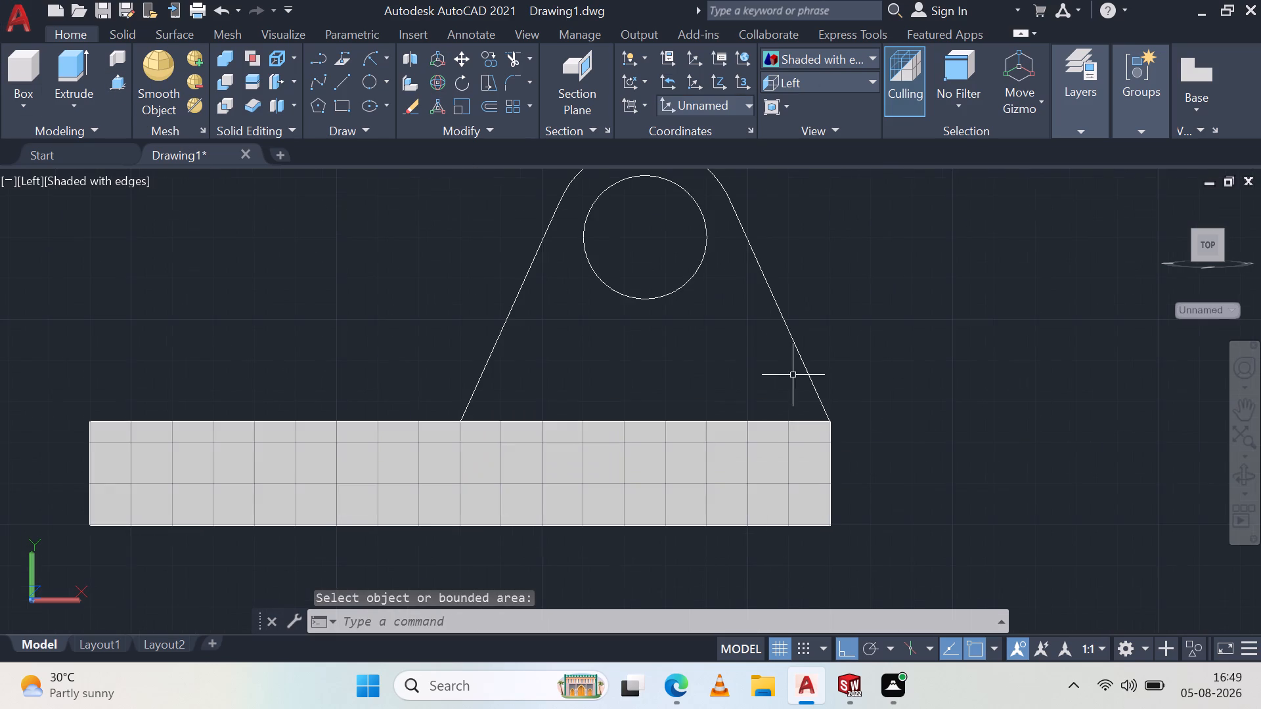
{"action": "scroll", "coordinate": [723, 367], "scroll_direction": "down", "scroll_amount": 1}
{"action": "middle_click_drag", "start_coordinate": [605, 324], "coordinate": [640, 364]}
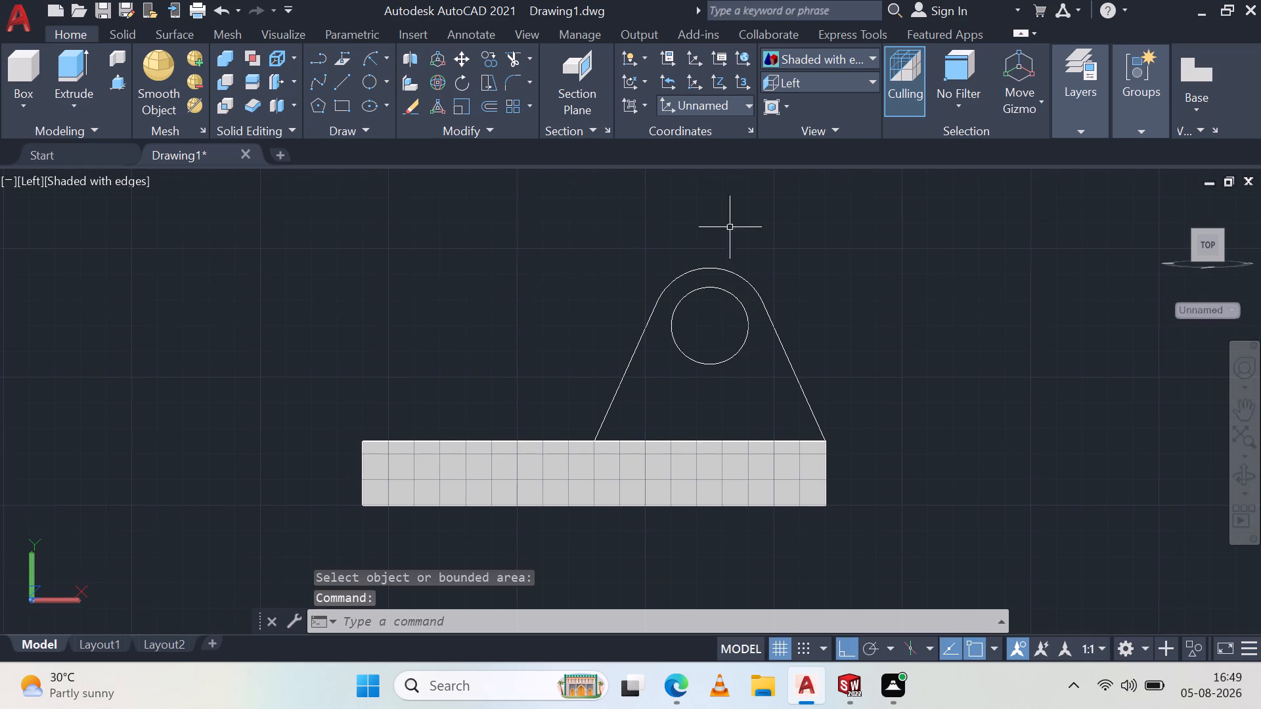
{"action": "left_click", "coordinate": [793, 363]}
{"action": "left_click", "coordinate": [711, 272]}
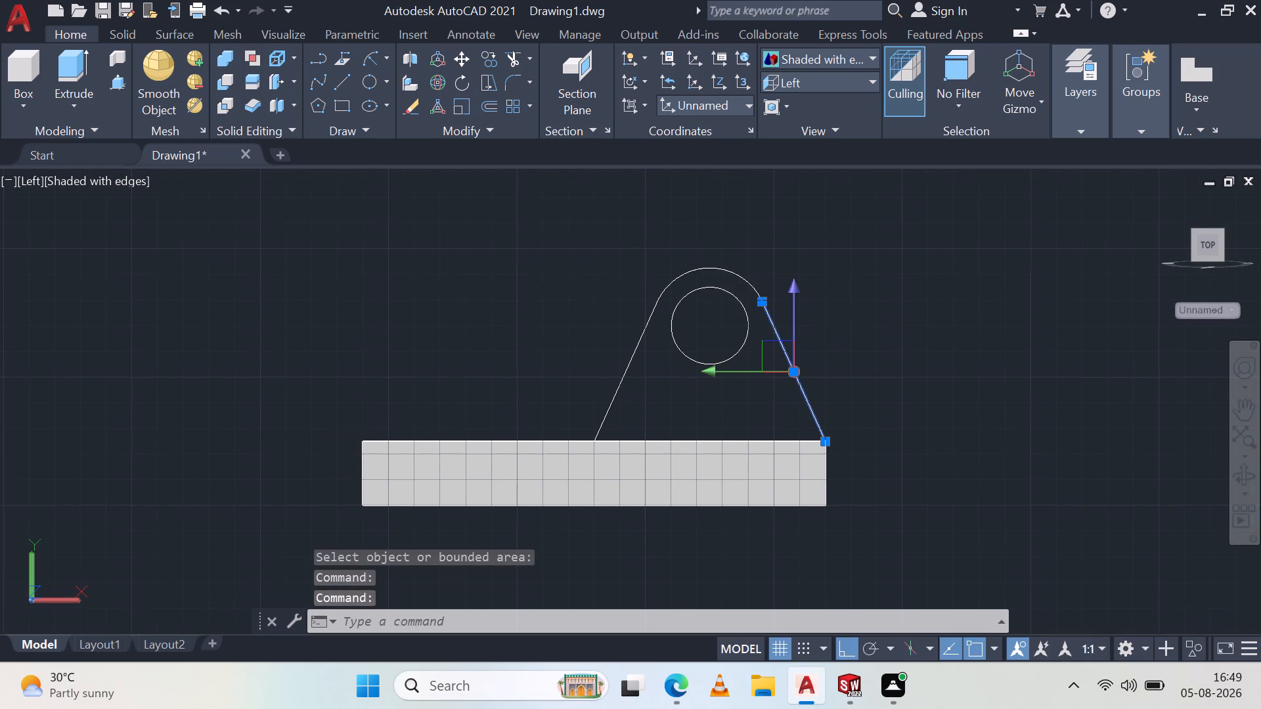
{"action": "left_click", "coordinate": [675, 281]}
{"action": "left_click", "coordinate": [640, 324]}
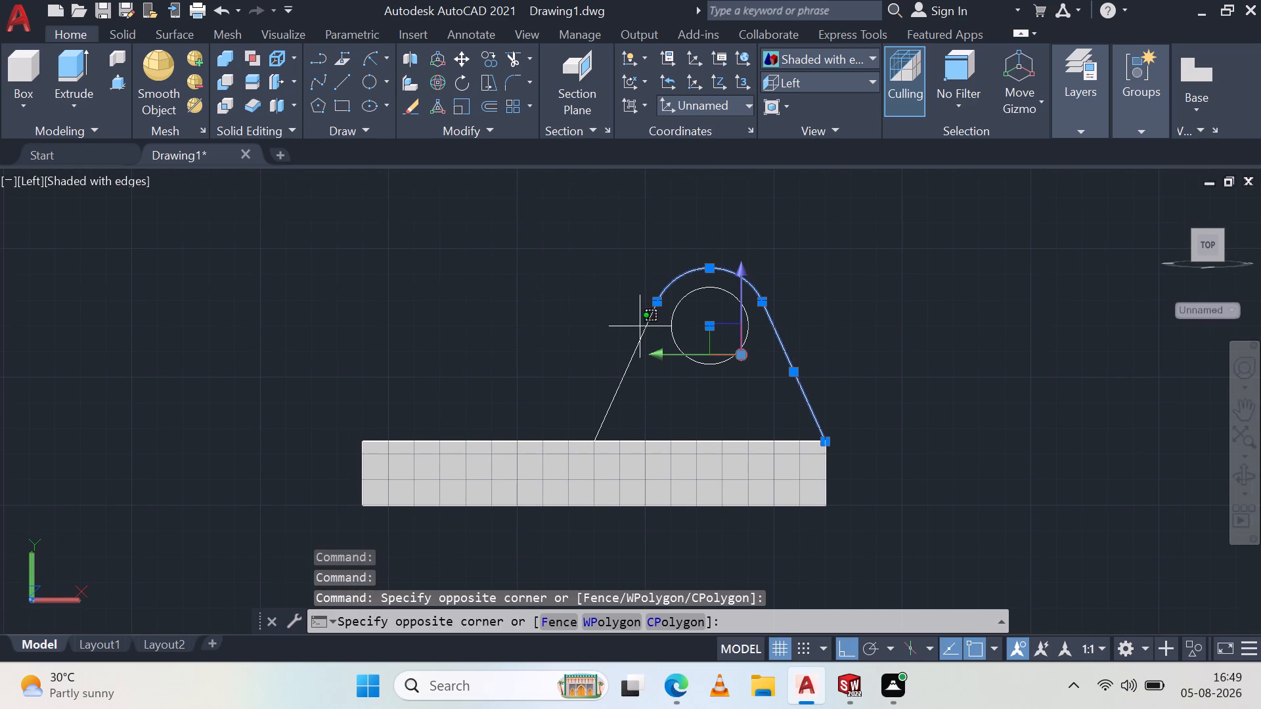
{"action": "left_click", "coordinate": [643, 345]}
{"action": "left_click", "coordinate": [645, 353]}
{"action": "left_click_drag", "start_coordinate": [629, 340], "coordinate": [611, 332]}
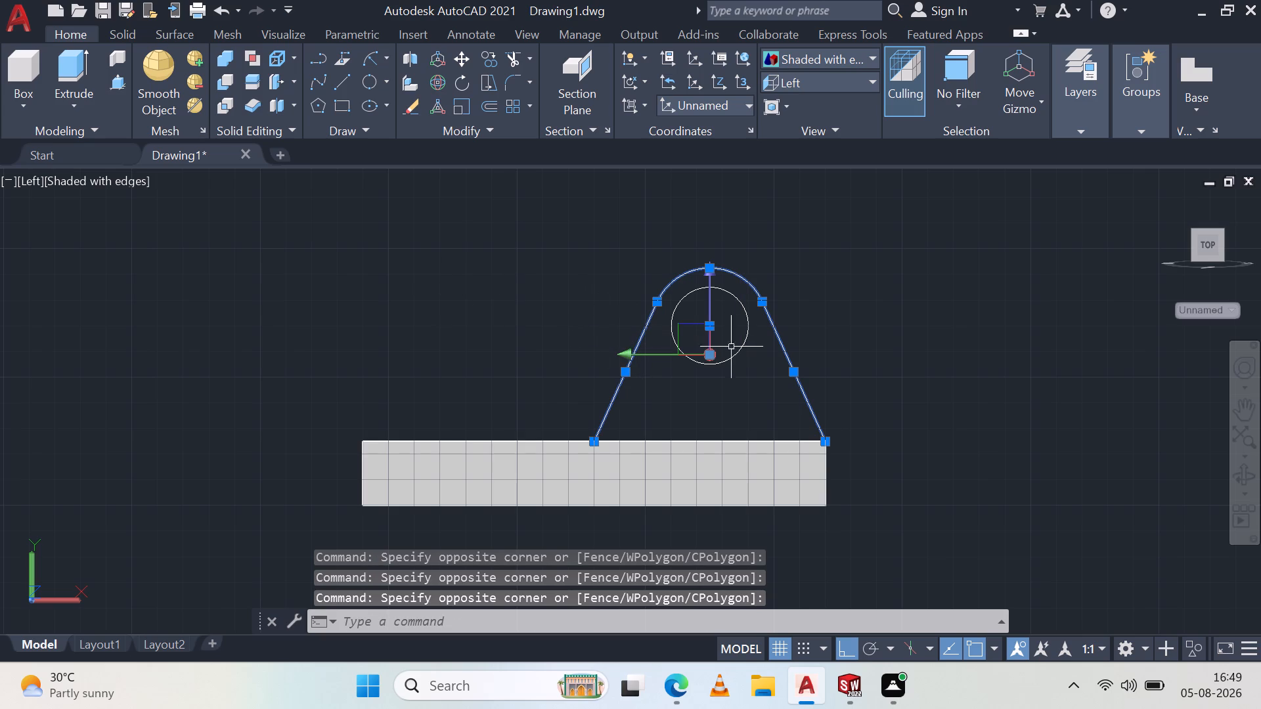
{"action": "key", "text": "j"}
{"action": "key", "text": "space"}
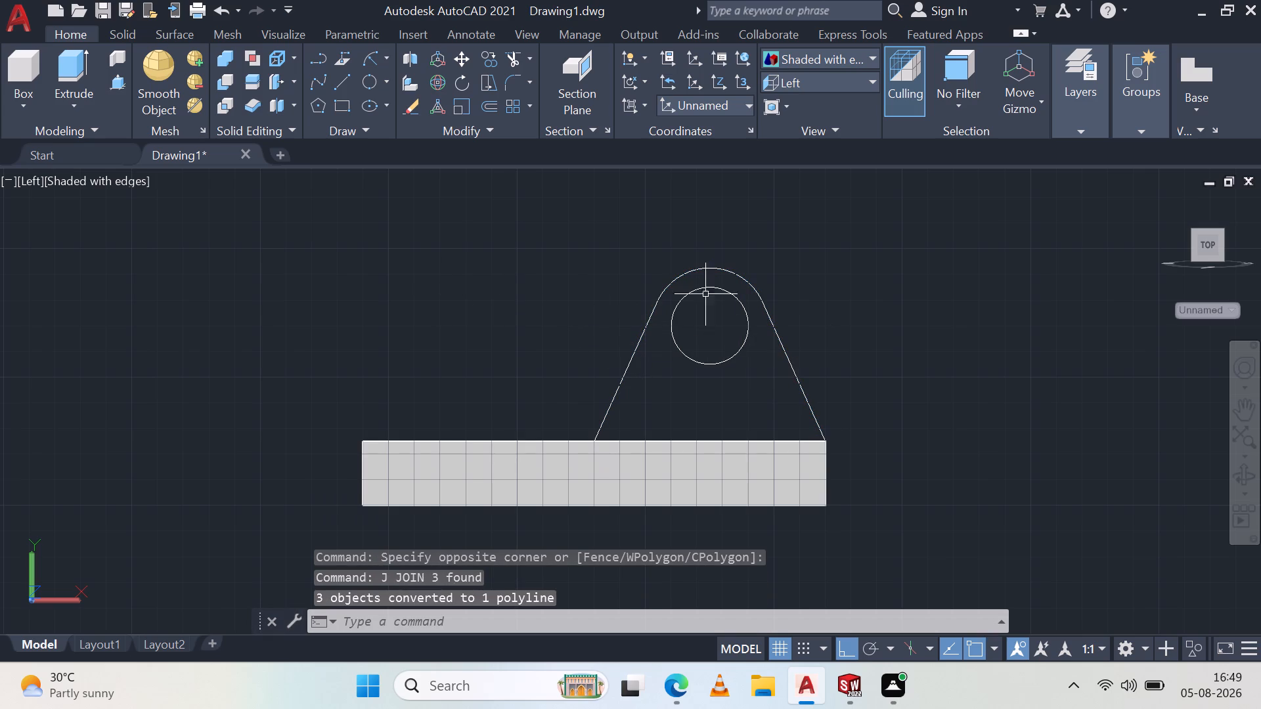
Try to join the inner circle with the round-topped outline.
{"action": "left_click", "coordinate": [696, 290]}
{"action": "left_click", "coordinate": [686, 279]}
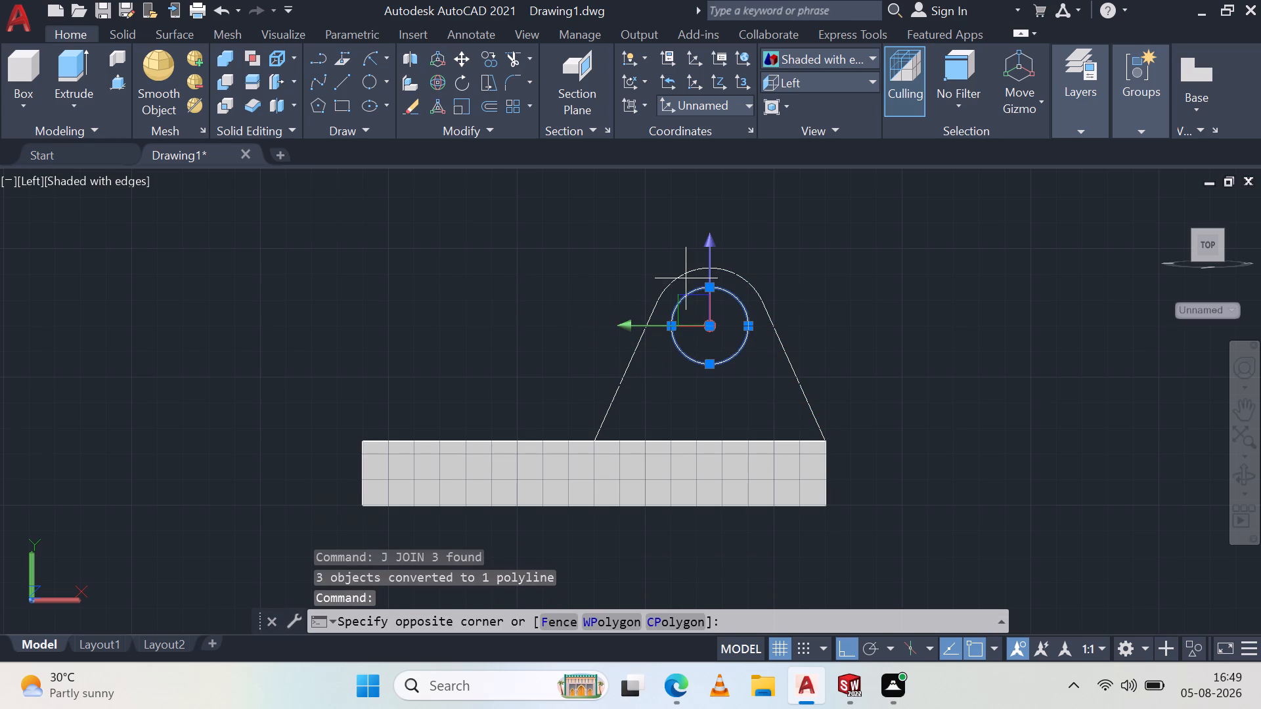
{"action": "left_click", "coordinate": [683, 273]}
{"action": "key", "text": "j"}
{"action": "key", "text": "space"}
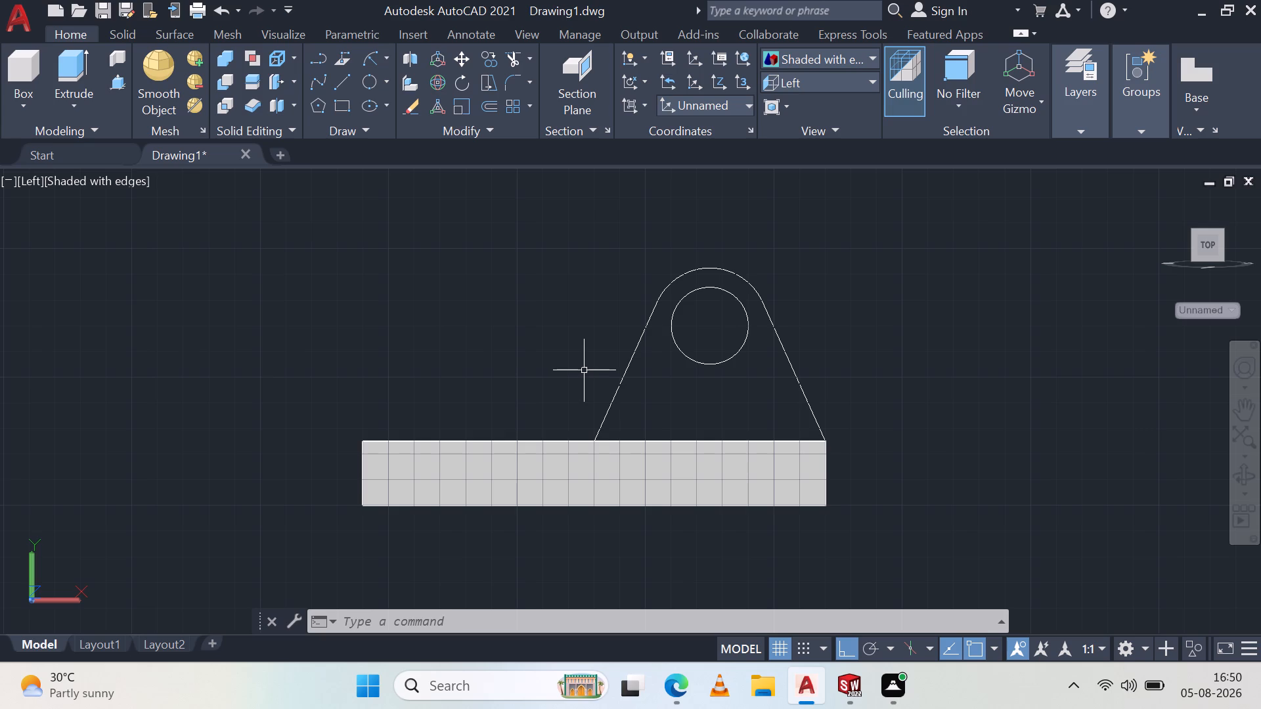
In the Left view, measure the distance between the lower ends of the upright's two tangent sides.
{"action": "middle_click", "coordinate": [588, 269], "text": "shift"}
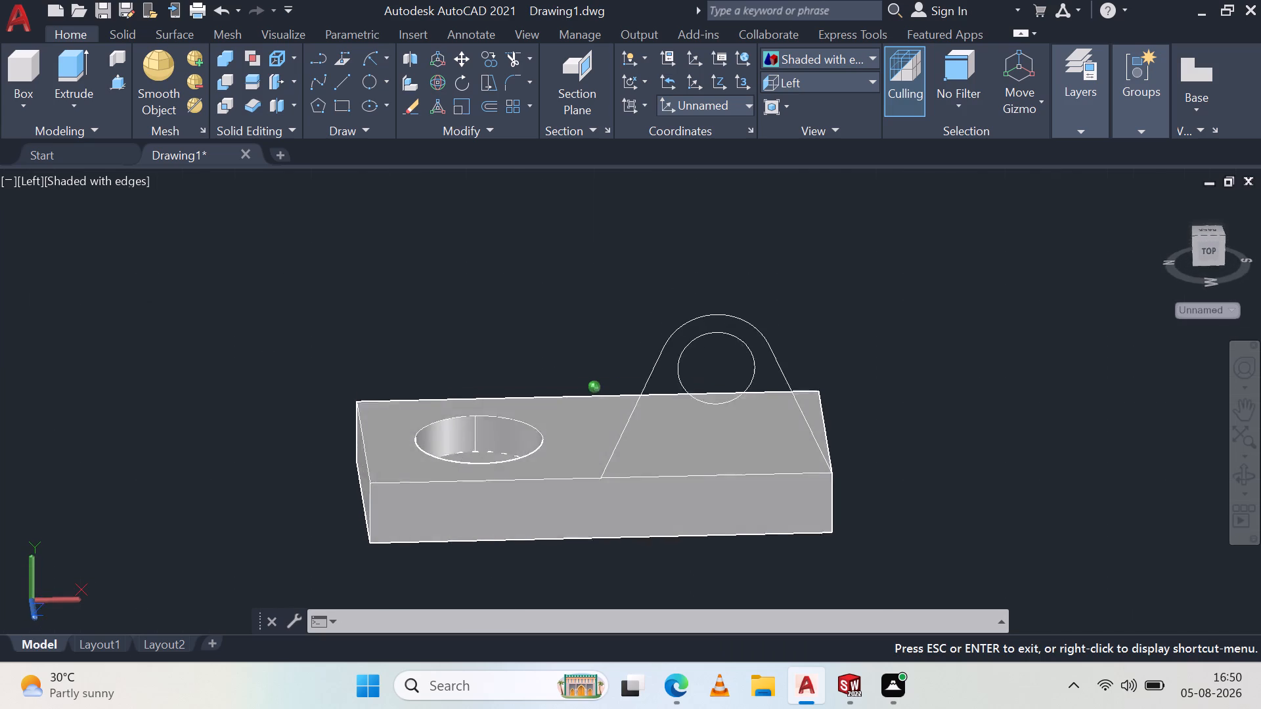
{"action": "key", "text": "Escape"}
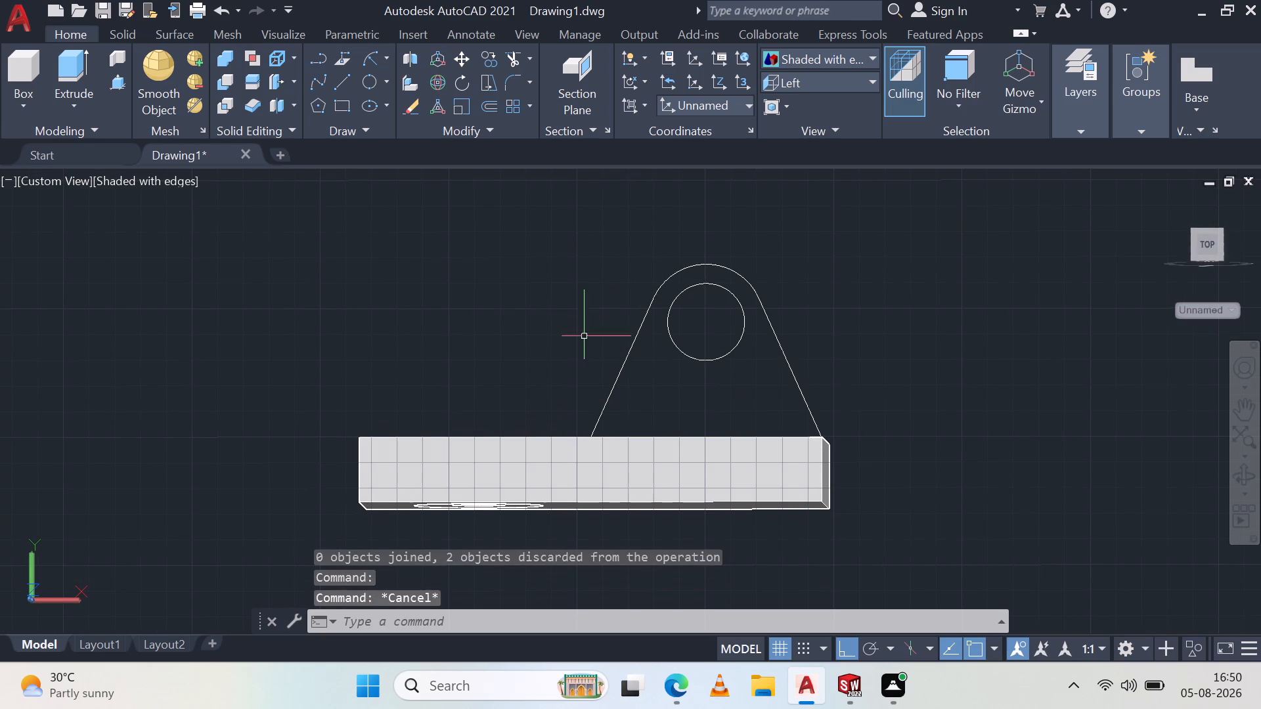
{"action": "left_click", "coordinate": [826, 71]}
{"action": "left_click", "coordinate": [827, 80]}
{"action": "left_click", "coordinate": [810, 145]}
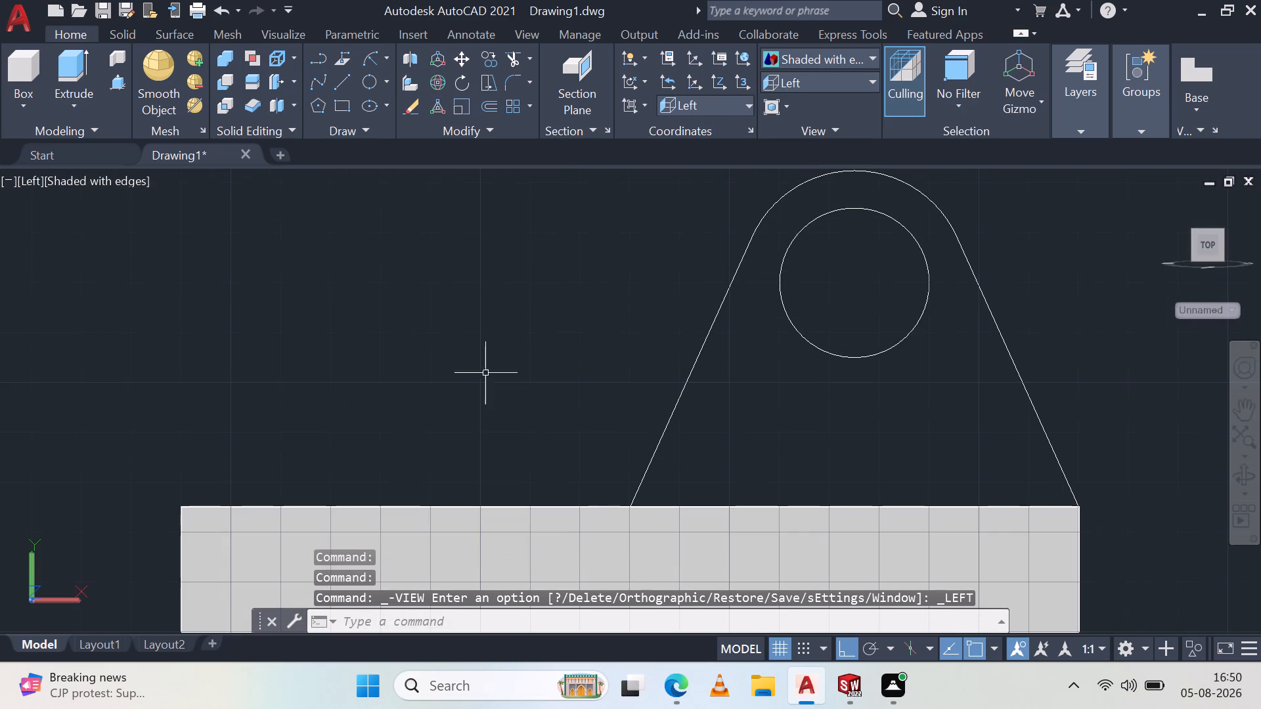
{"action": "key", "text": "d"}
{"action": "key", "text": "i"}
{"action": "type", "text": "m"}
{"action": "key", "text": "space"}
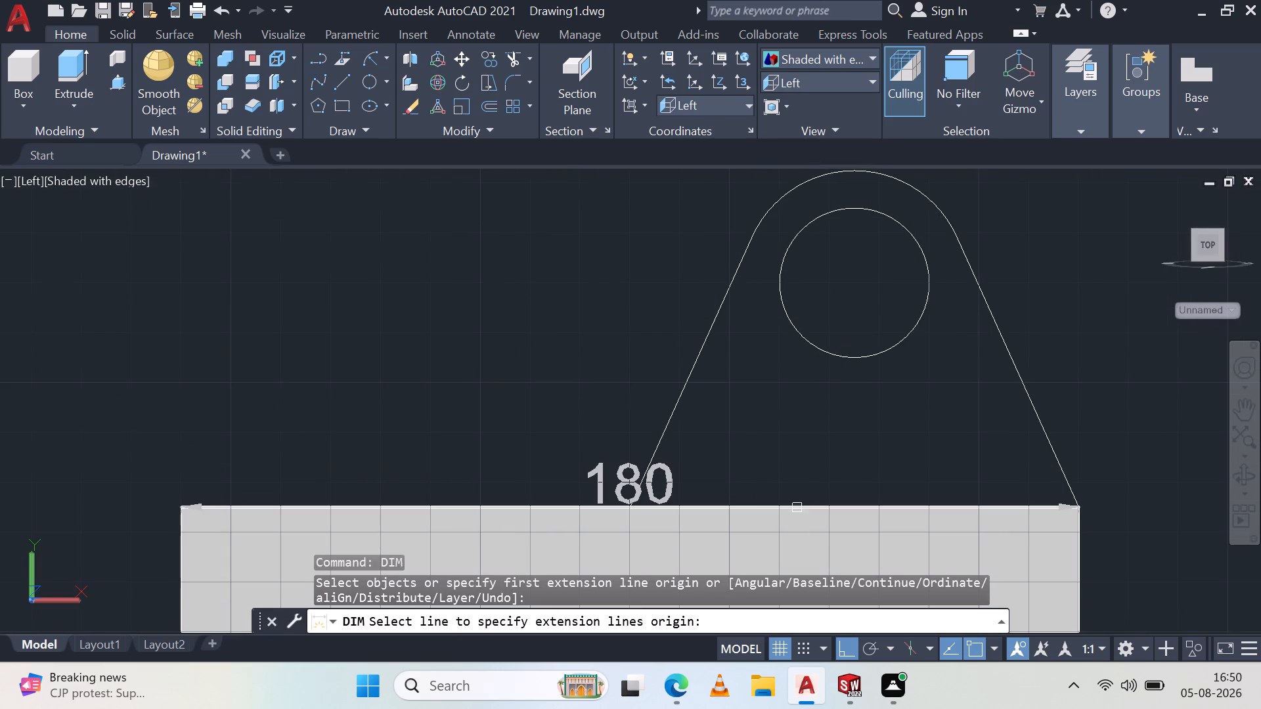
{"action": "left_click", "coordinate": [632, 504]}
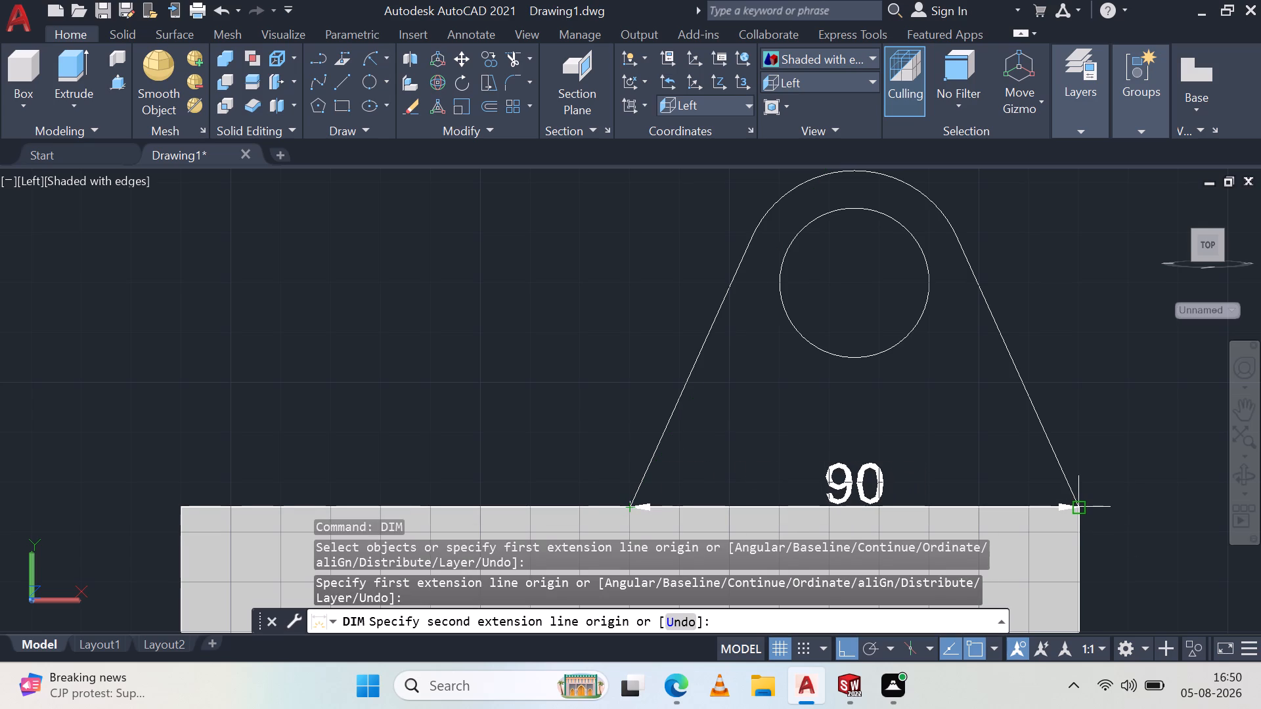
{"action": "key", "text": "Escape"}
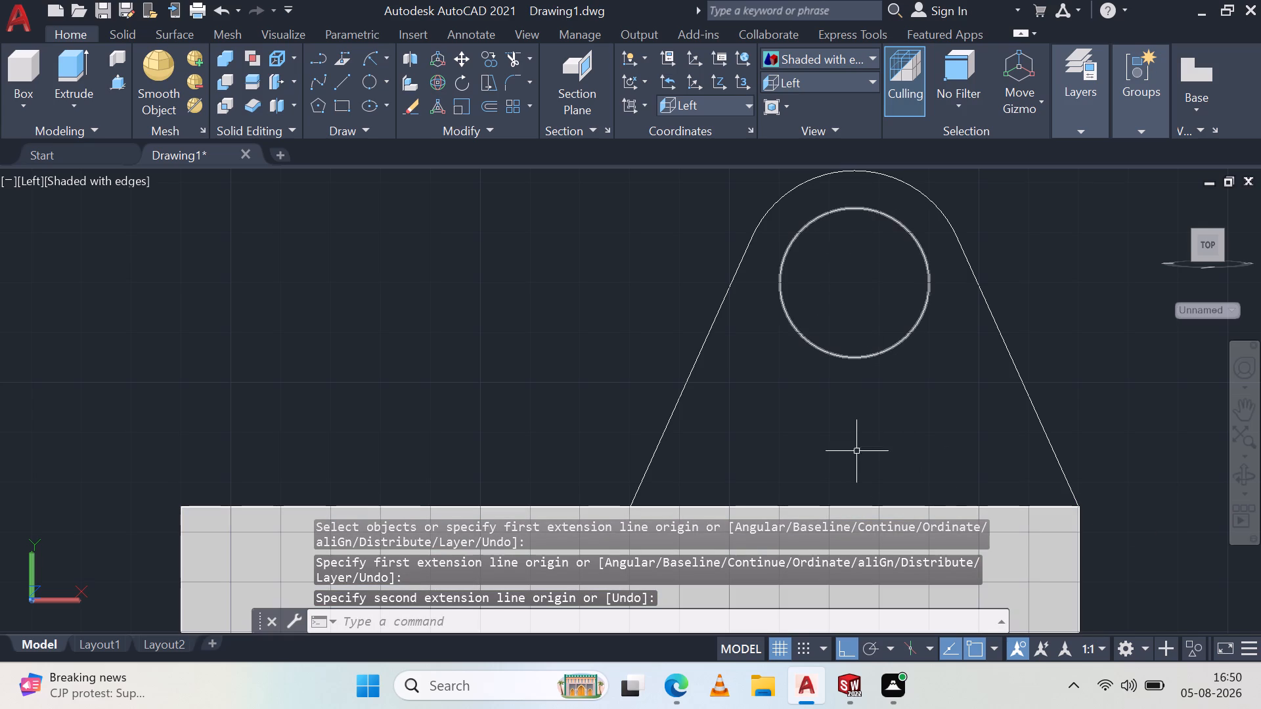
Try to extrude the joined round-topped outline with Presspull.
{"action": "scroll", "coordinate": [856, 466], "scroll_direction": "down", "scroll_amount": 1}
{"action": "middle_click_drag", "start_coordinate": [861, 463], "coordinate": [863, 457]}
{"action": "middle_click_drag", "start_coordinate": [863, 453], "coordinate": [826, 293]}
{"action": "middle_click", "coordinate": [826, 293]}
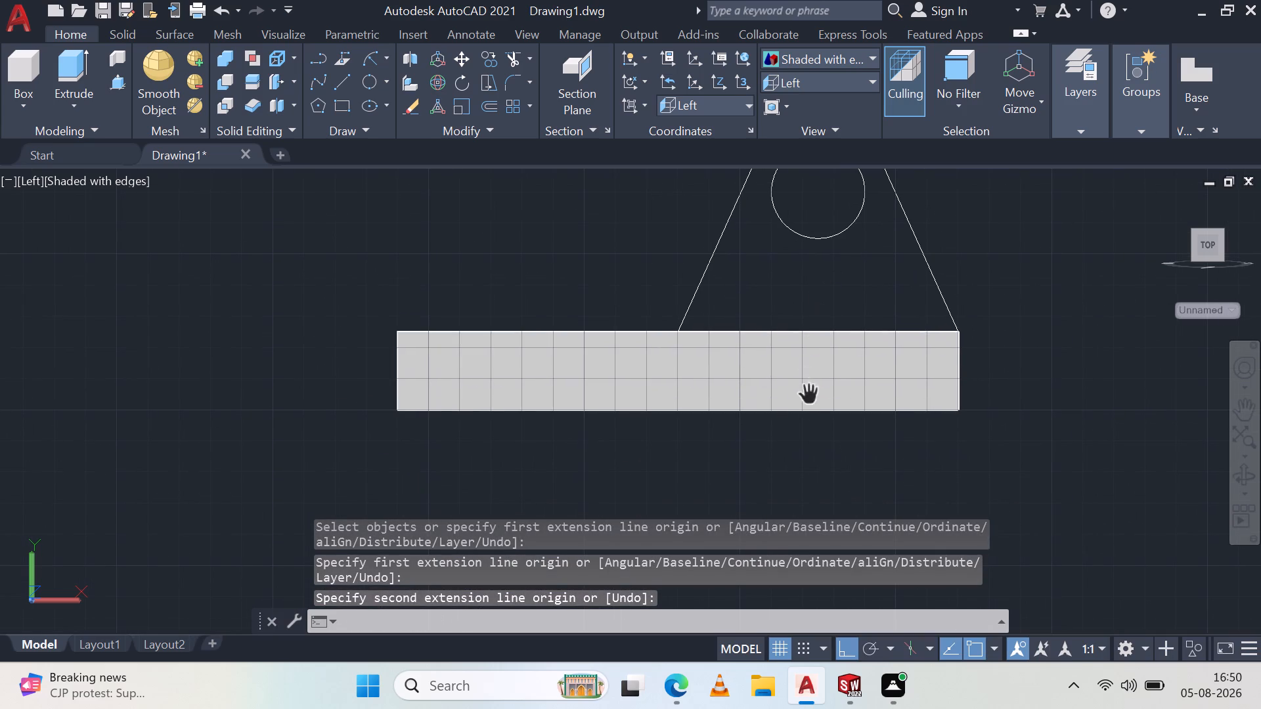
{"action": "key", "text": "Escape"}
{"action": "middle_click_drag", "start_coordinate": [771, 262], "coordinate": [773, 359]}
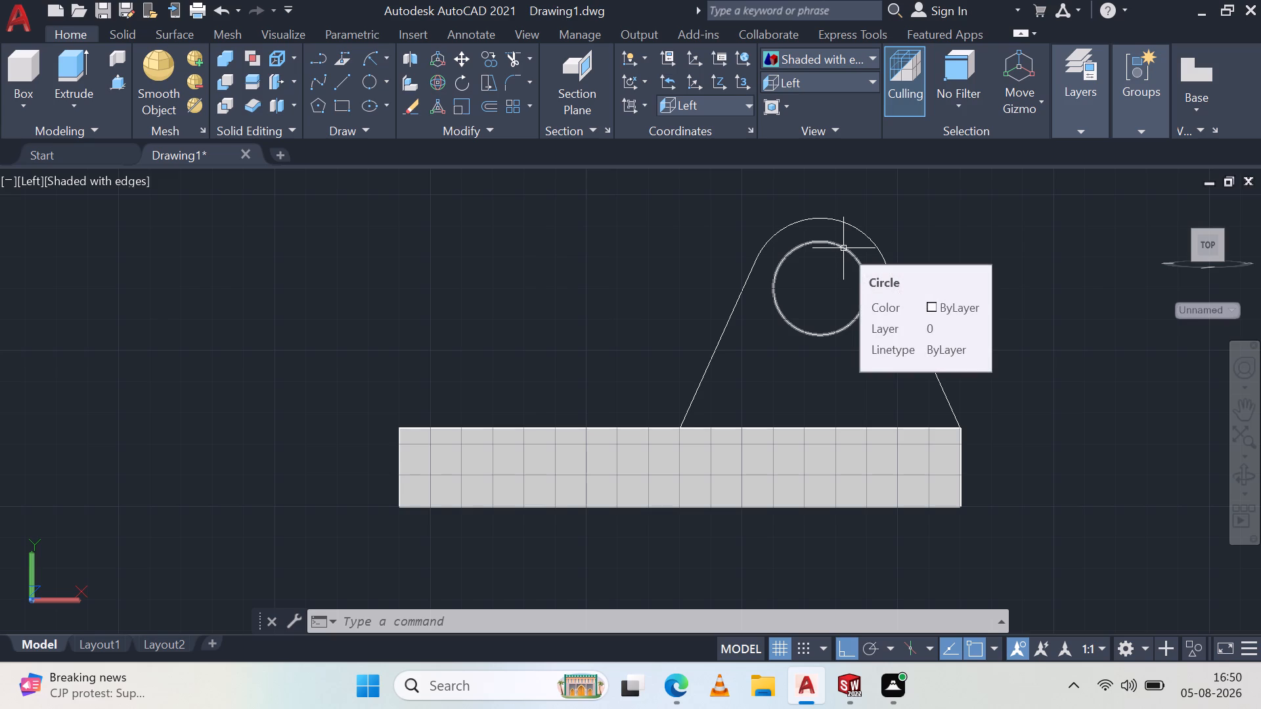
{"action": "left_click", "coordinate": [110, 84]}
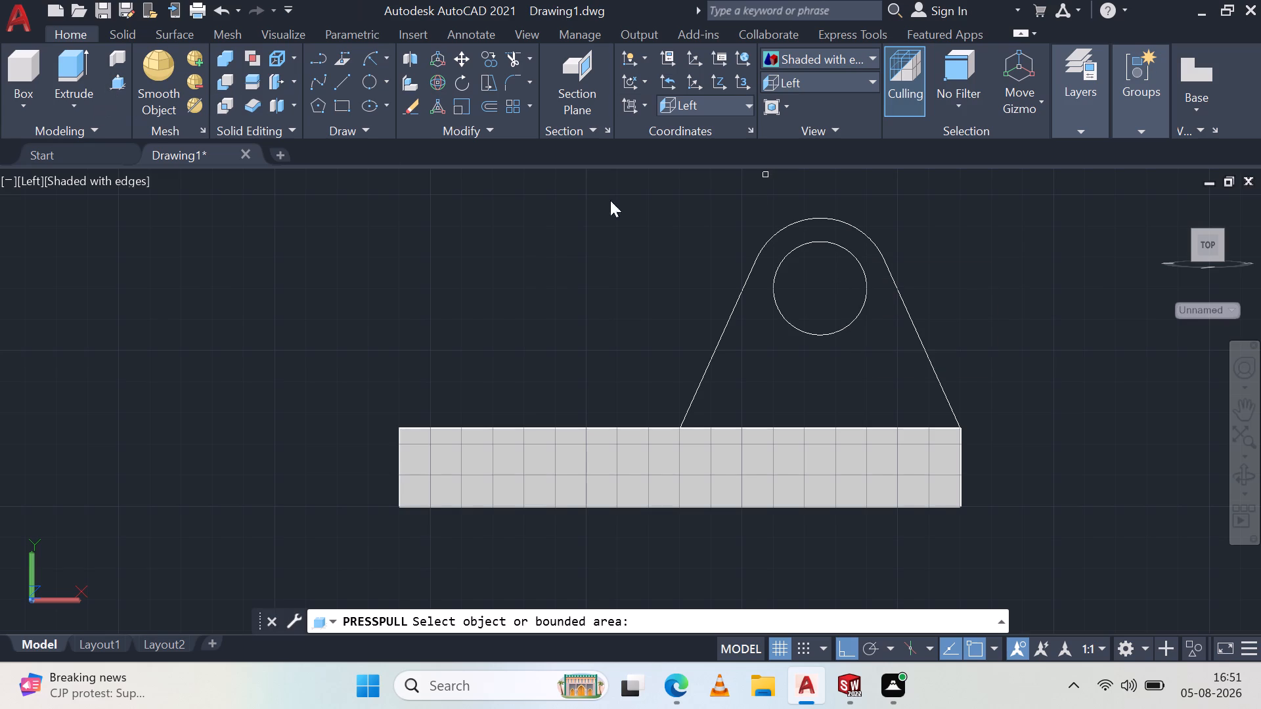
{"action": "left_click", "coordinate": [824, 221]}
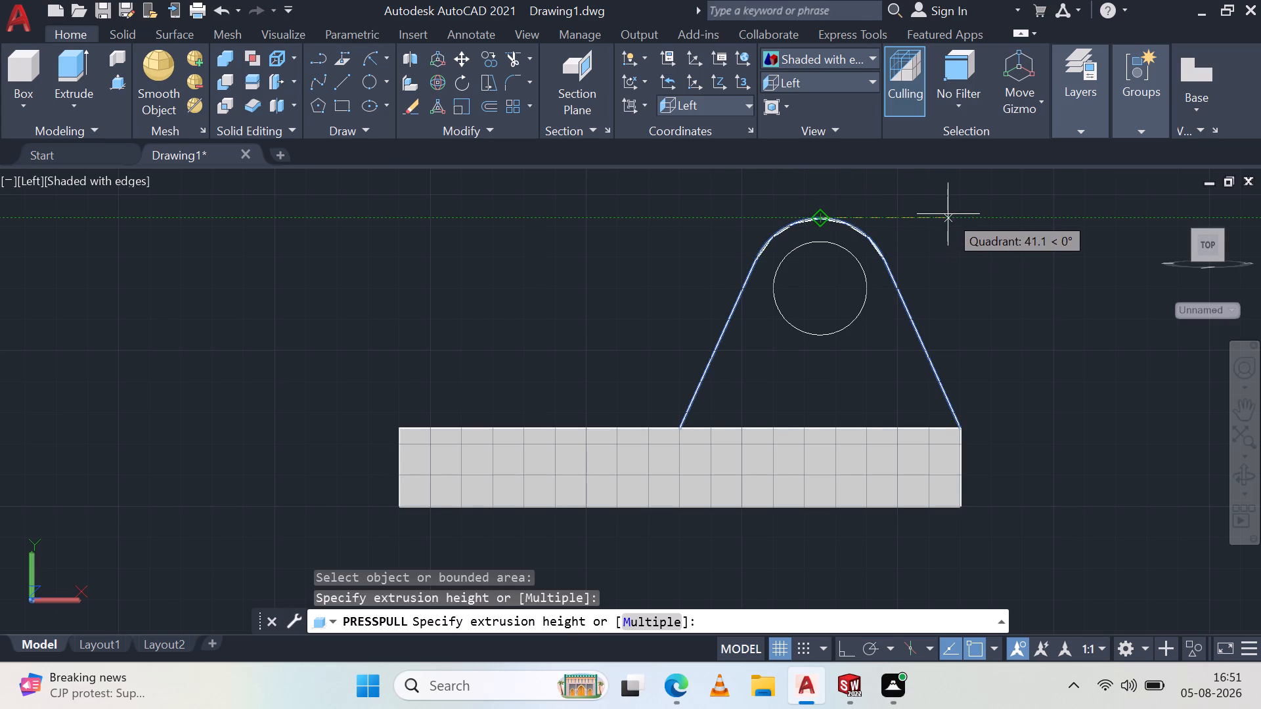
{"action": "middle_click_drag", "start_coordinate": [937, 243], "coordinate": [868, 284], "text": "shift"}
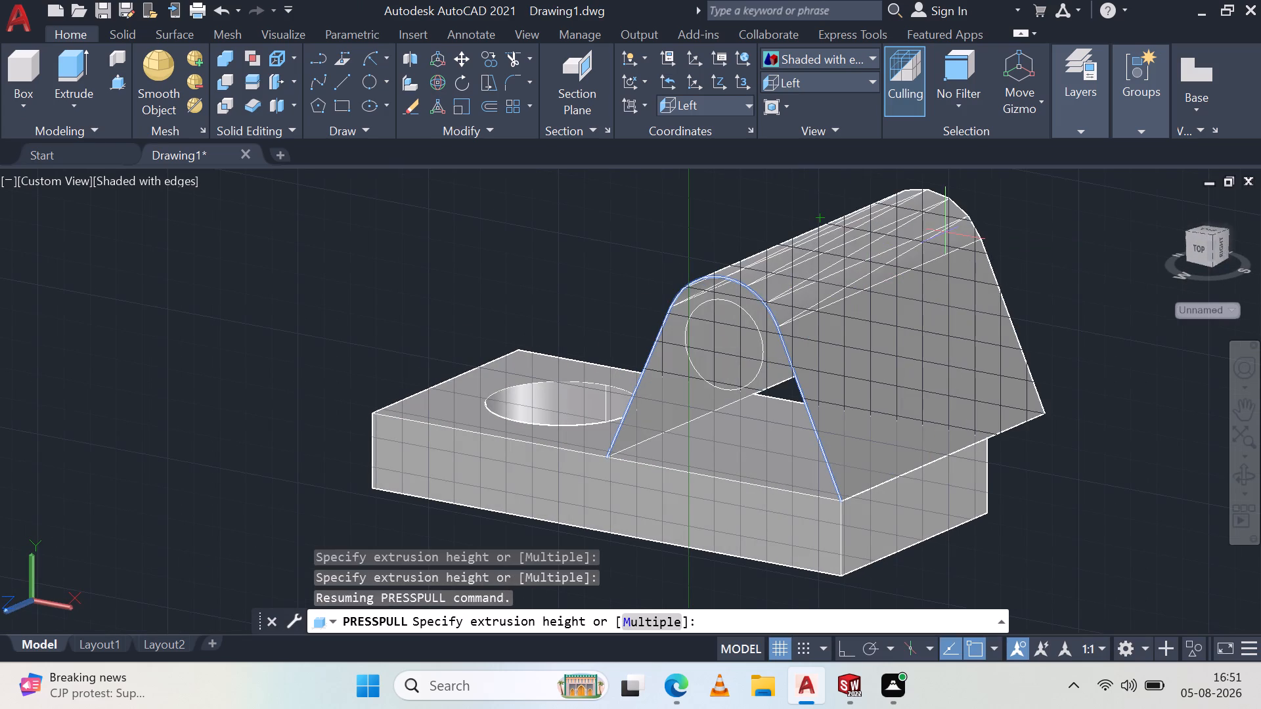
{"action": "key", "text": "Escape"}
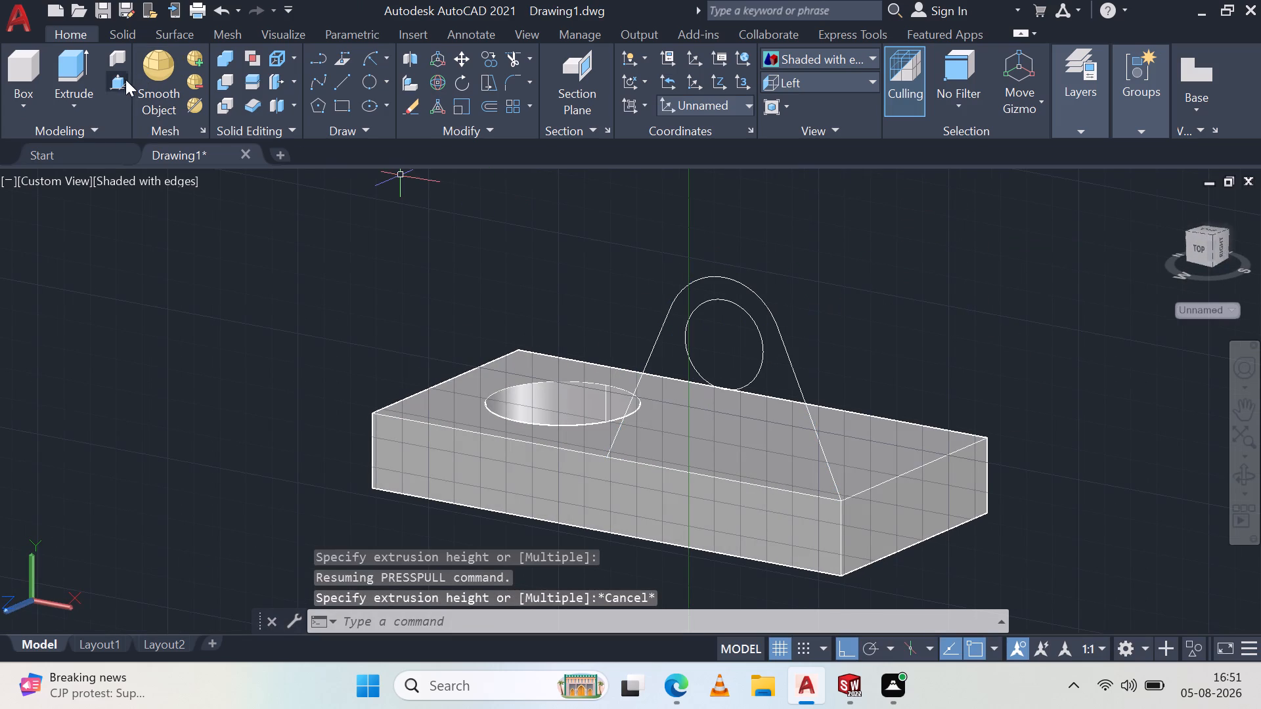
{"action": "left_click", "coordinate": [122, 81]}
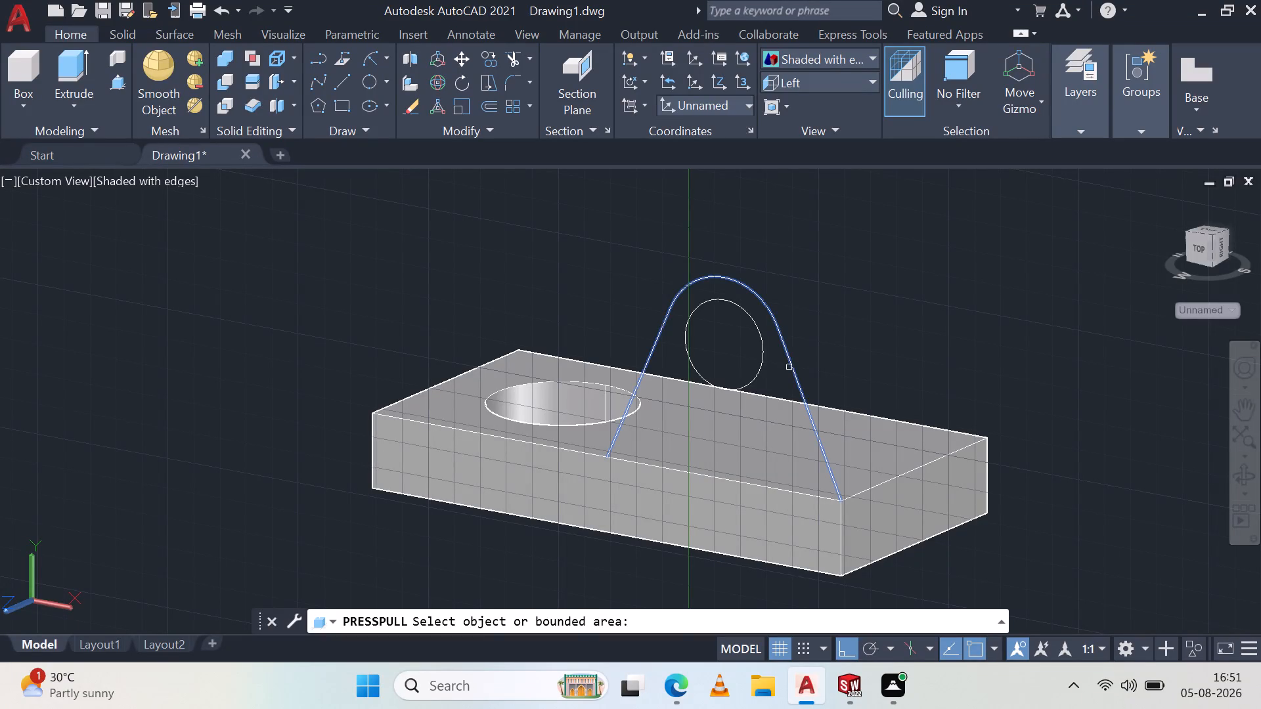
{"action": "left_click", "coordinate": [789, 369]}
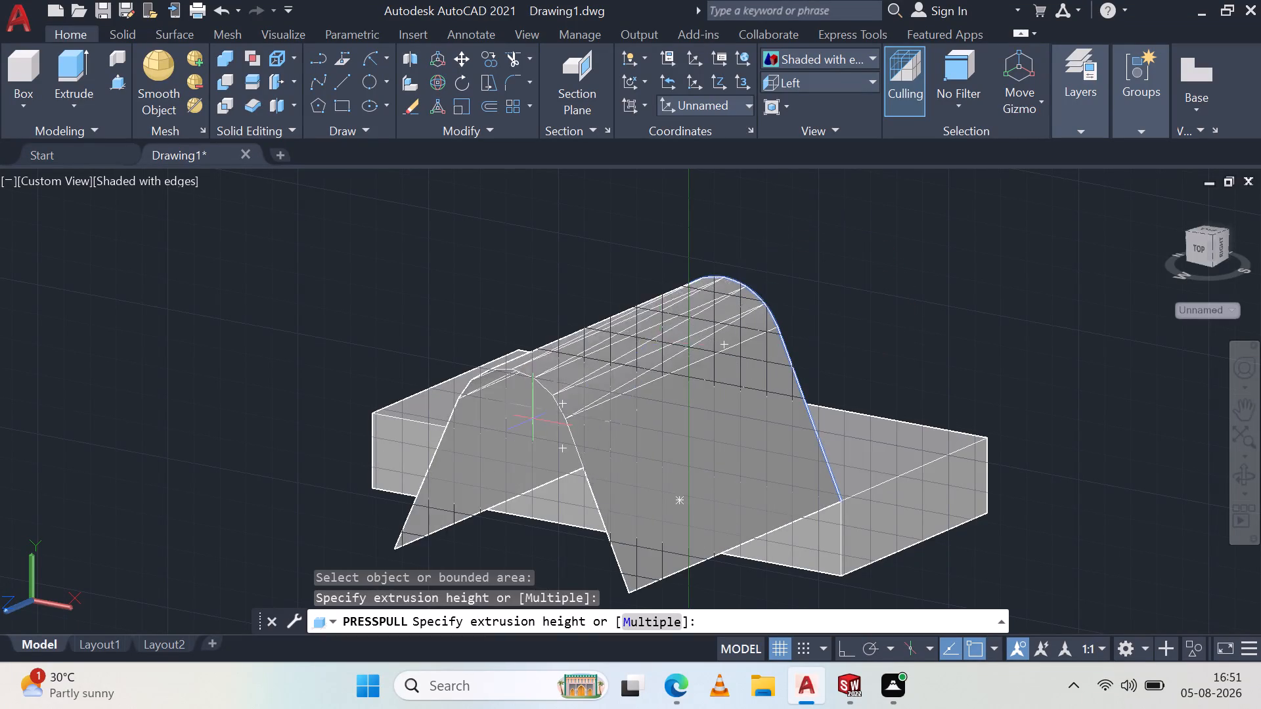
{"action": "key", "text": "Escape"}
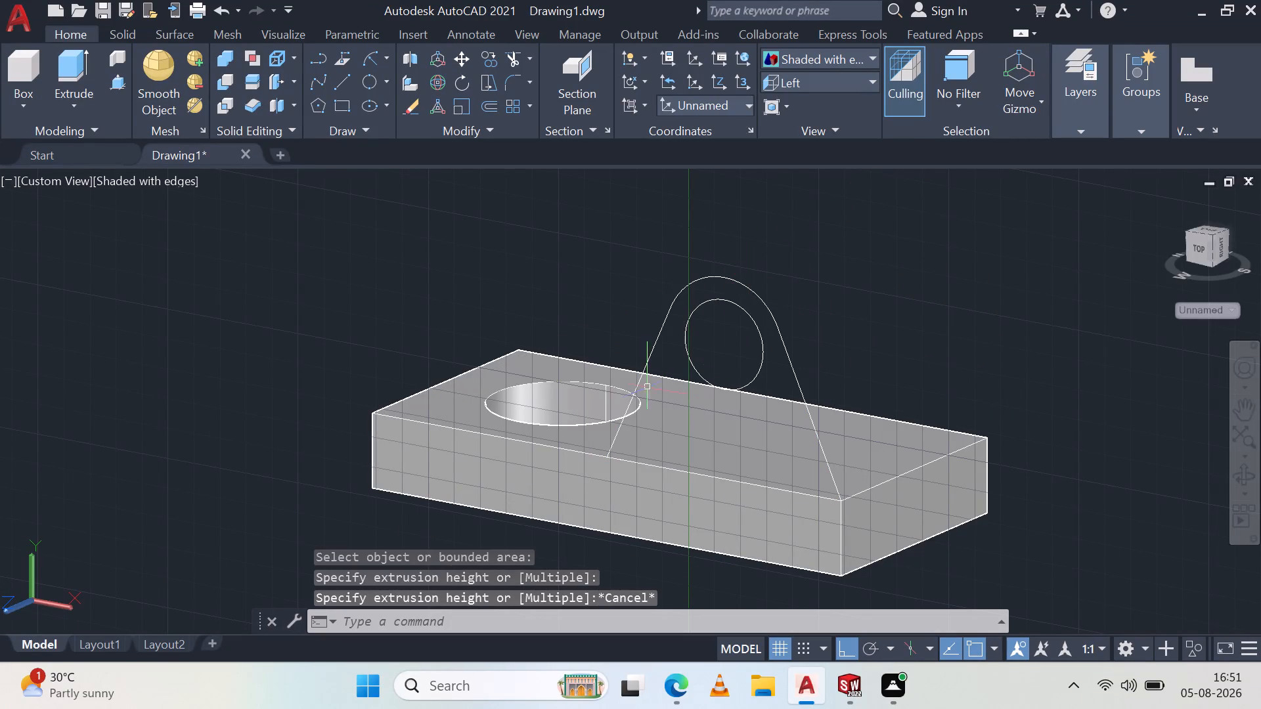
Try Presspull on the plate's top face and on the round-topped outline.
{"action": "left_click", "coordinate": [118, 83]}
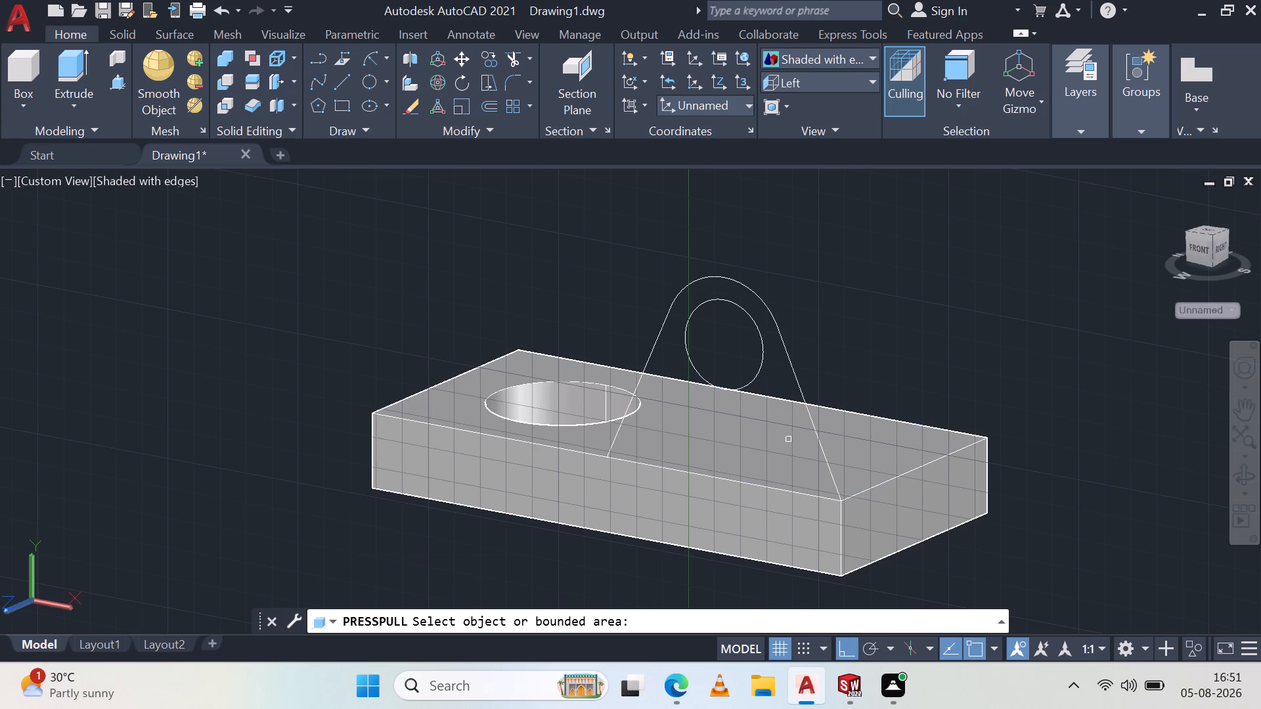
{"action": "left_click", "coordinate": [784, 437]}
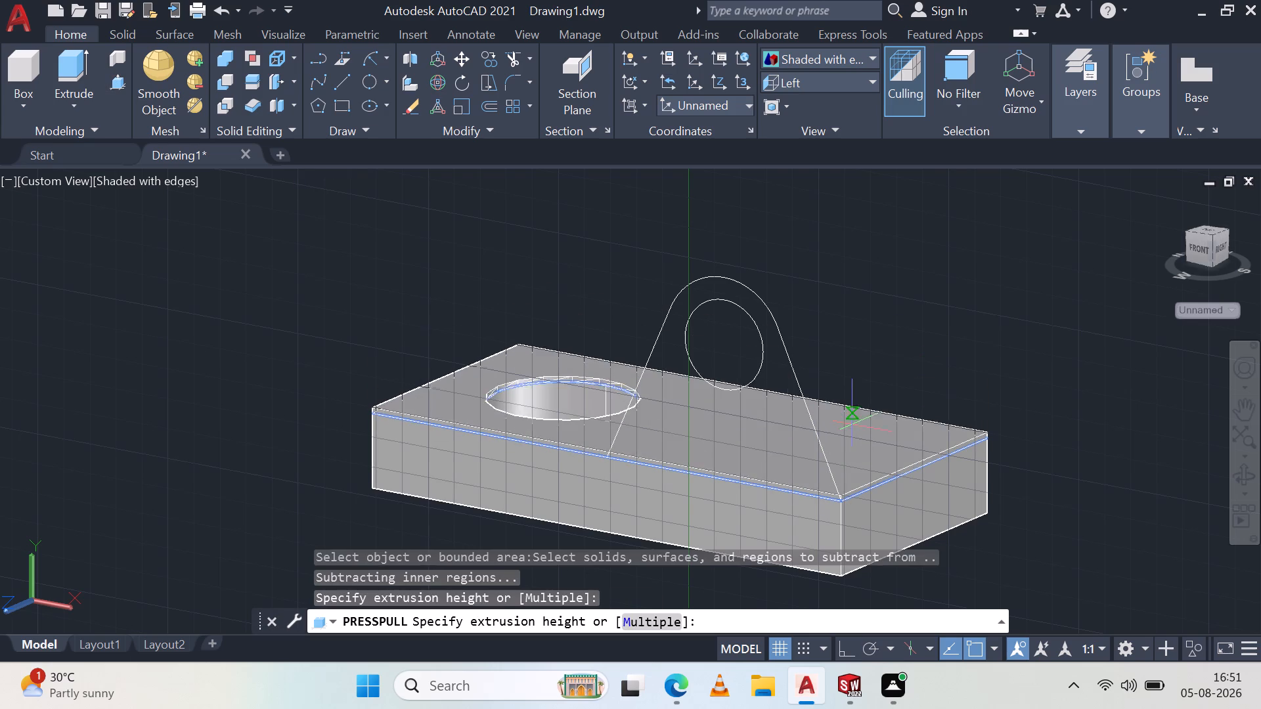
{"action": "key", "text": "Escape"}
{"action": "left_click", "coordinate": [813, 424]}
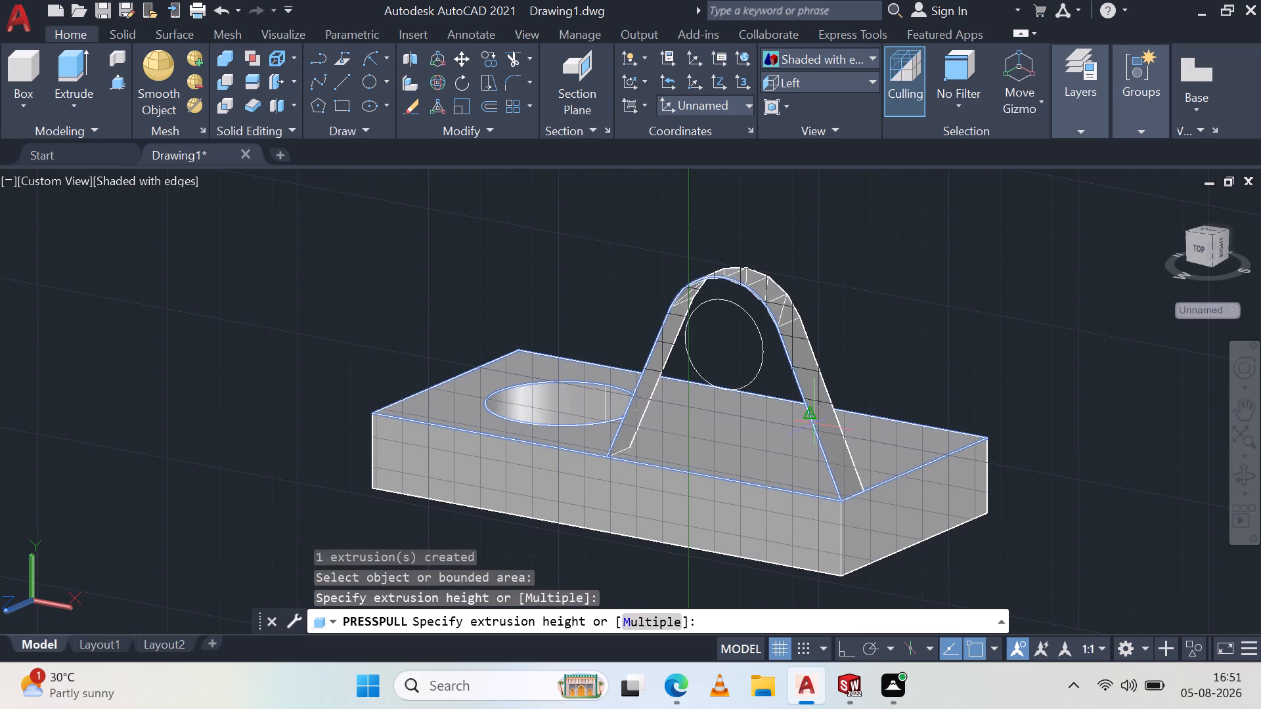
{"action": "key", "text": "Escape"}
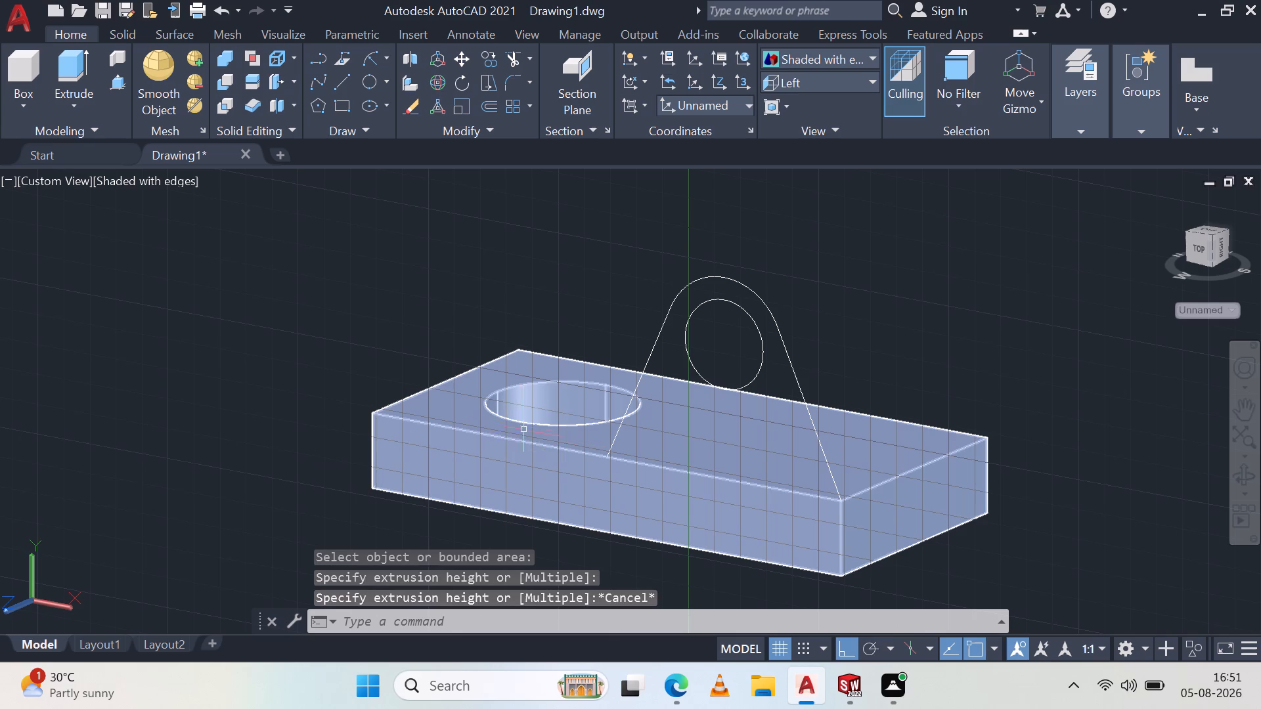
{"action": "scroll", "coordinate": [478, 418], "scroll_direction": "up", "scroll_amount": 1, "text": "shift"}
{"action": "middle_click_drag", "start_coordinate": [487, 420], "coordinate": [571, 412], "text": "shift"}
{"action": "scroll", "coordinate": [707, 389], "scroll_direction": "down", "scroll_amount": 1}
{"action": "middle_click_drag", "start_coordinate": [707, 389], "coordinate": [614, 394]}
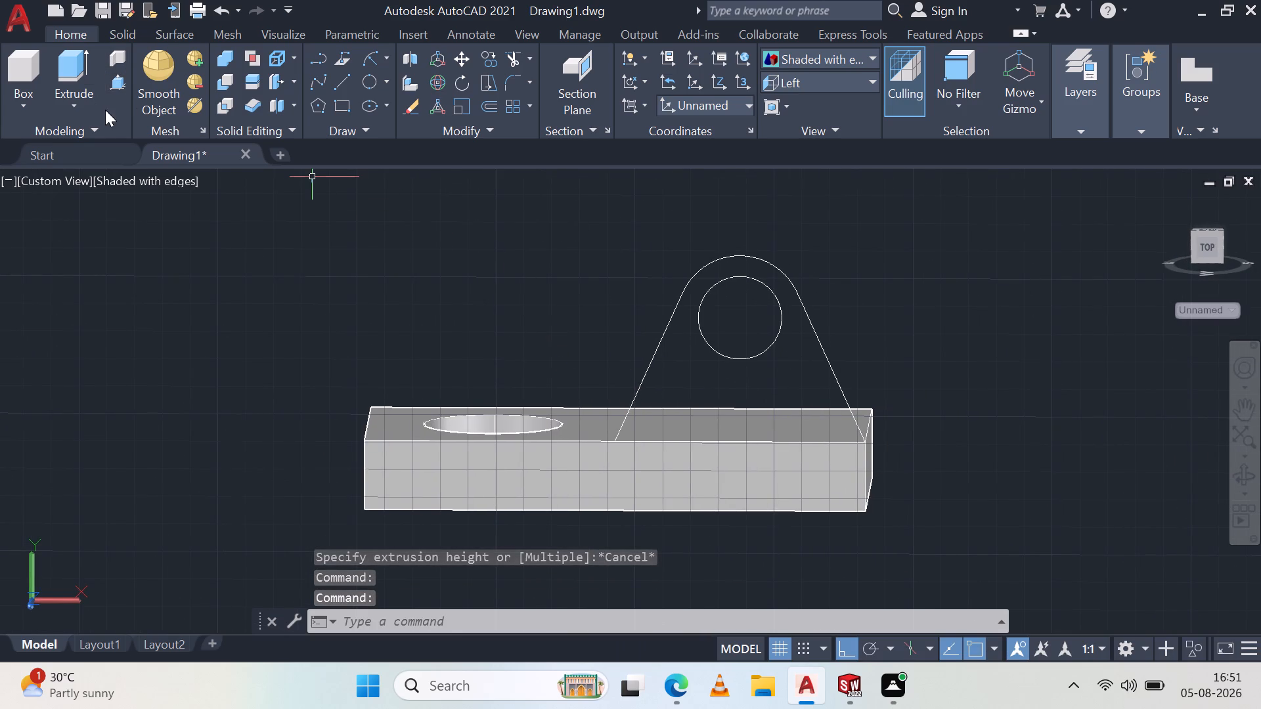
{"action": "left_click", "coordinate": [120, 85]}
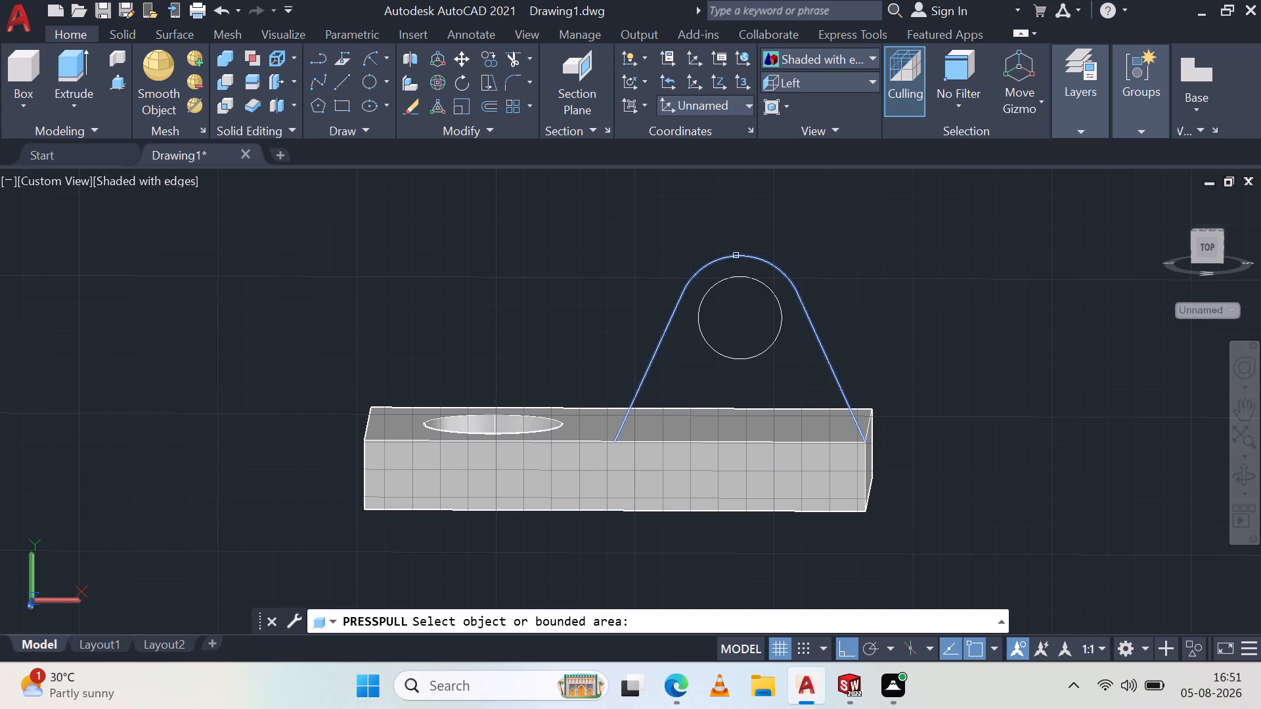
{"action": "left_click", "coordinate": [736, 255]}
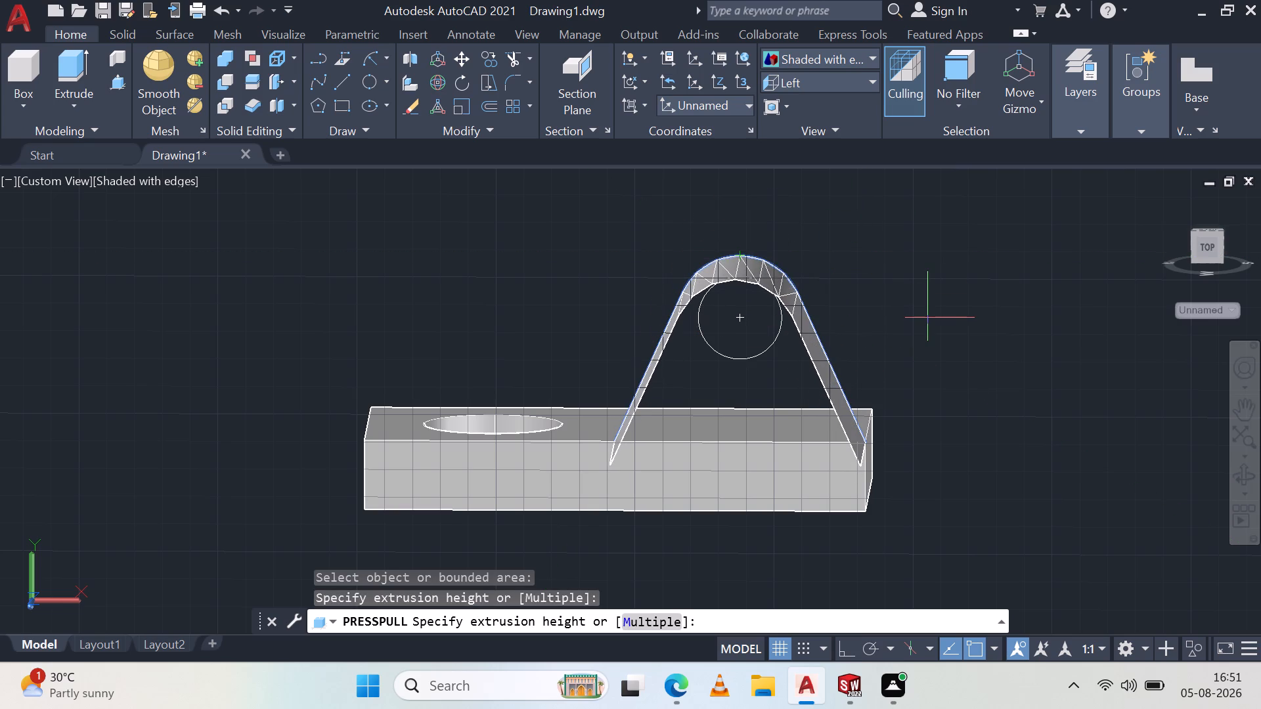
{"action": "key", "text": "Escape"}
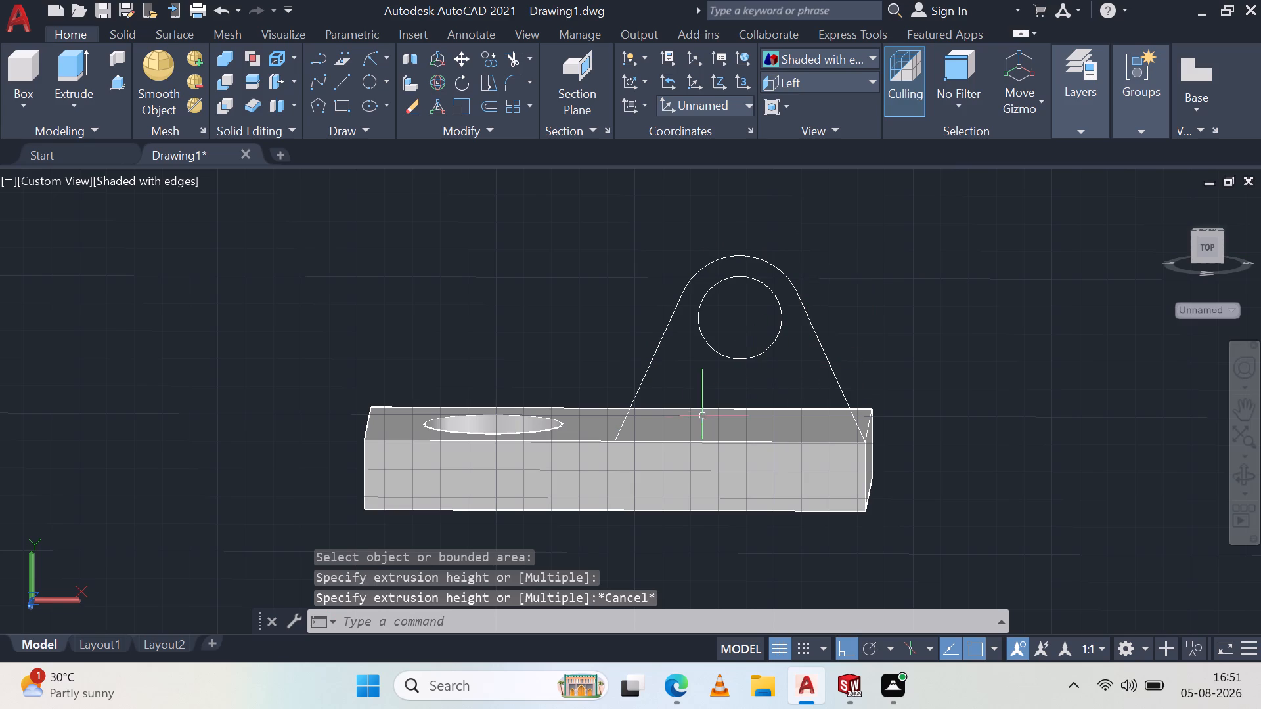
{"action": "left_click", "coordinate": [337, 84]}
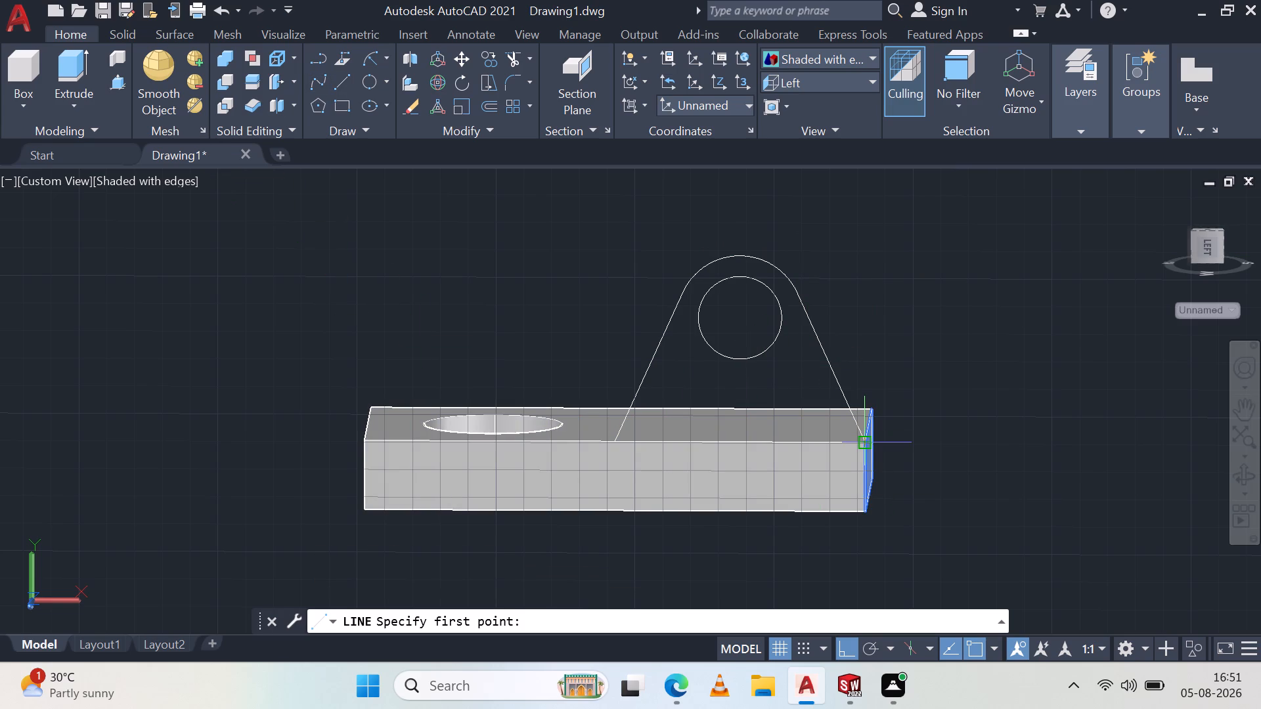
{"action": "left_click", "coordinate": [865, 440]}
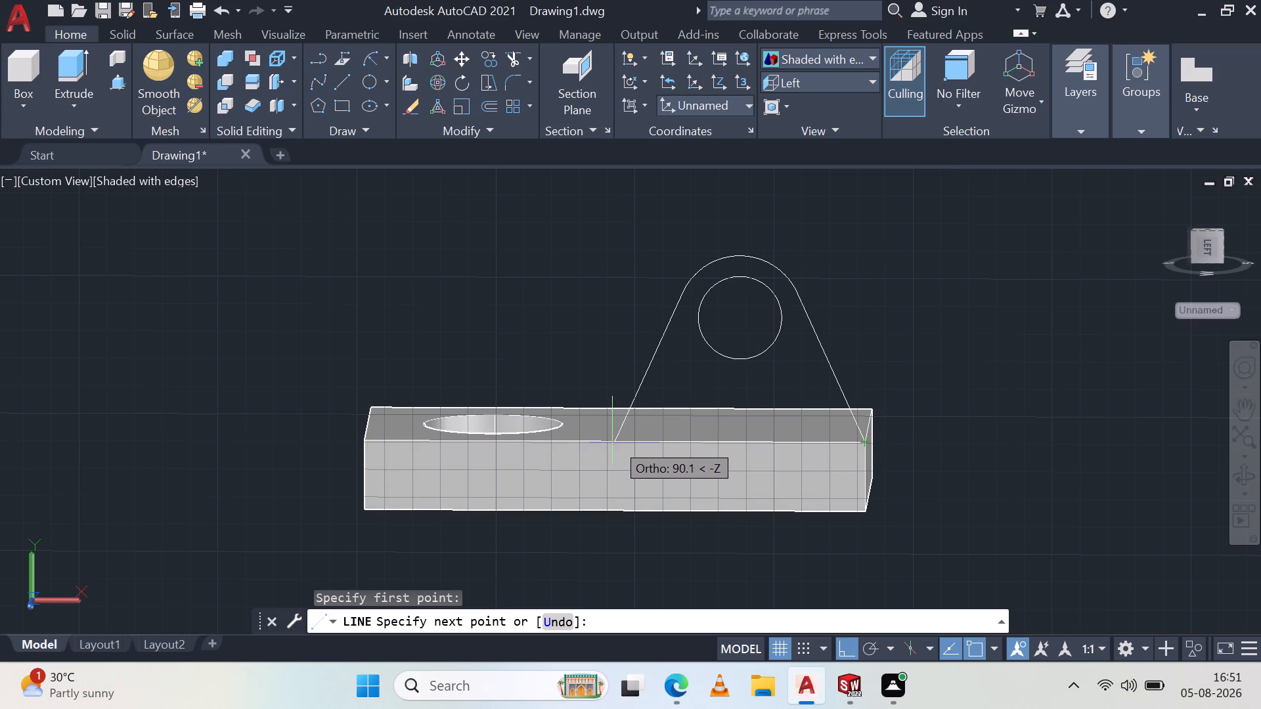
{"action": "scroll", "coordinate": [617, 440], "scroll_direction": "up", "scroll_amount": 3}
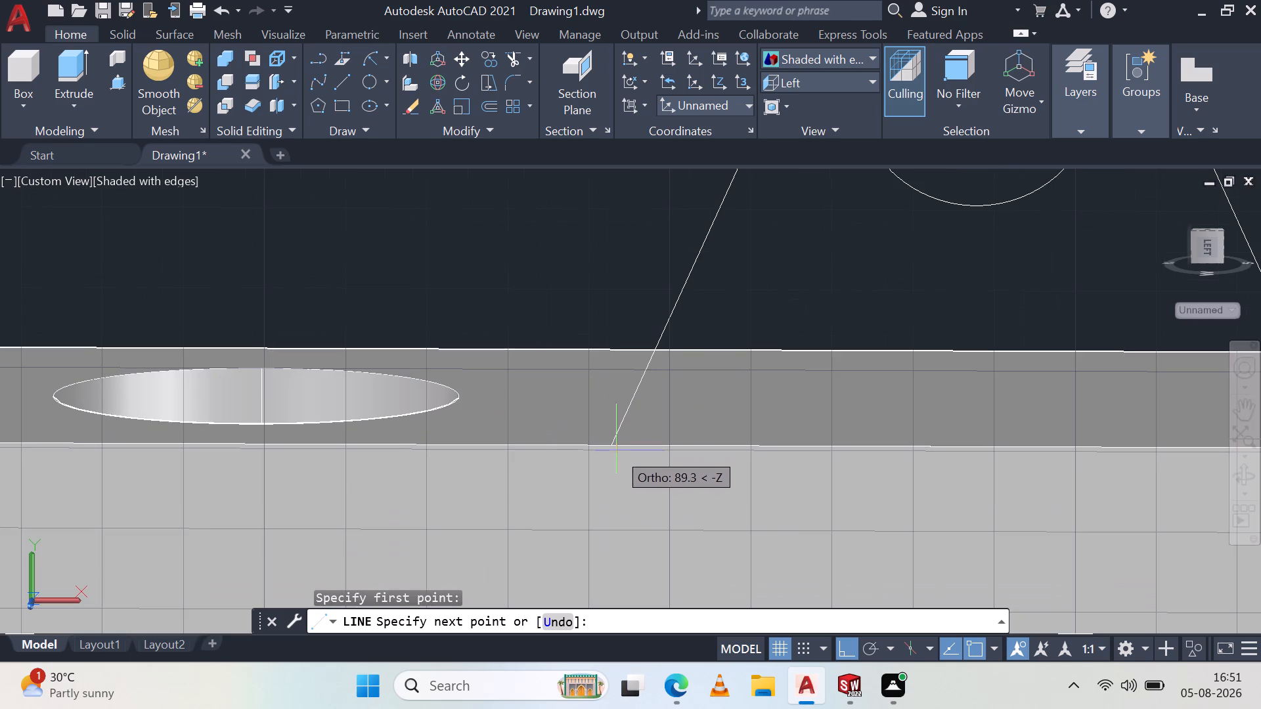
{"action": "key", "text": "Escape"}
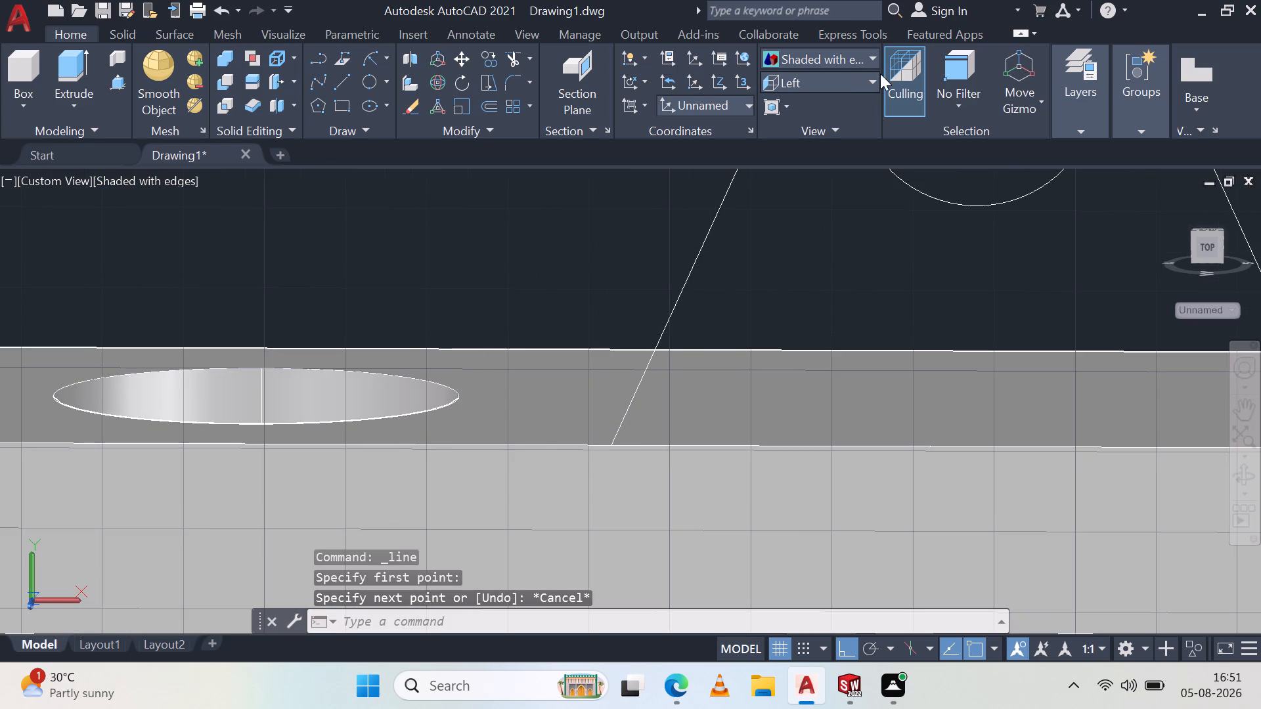
In the Left view with 2D Wireframe style, draw a line between the lower ends of the upright's two tangent sides.
{"action": "left_click", "coordinate": [859, 63]}
{"action": "left_click", "coordinate": [821, 116]}
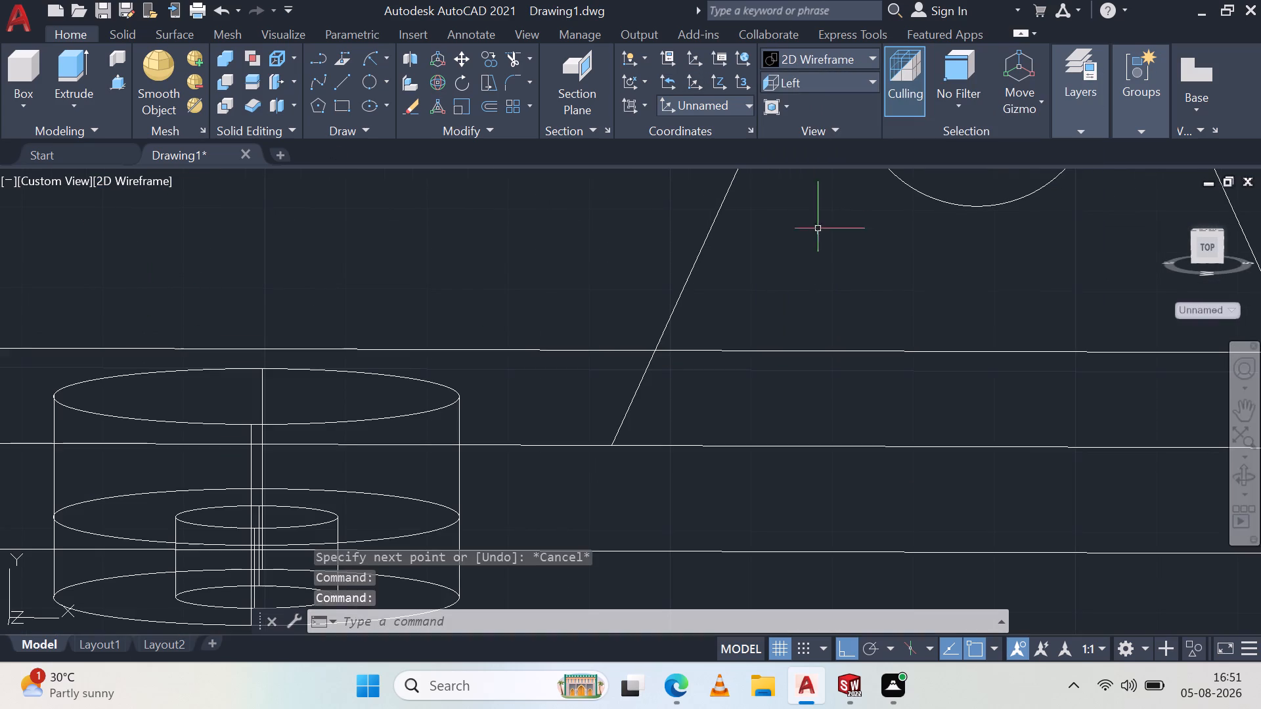
{"action": "scroll", "coordinate": [831, 314], "scroll_direction": "down", "scroll_amount": 1}
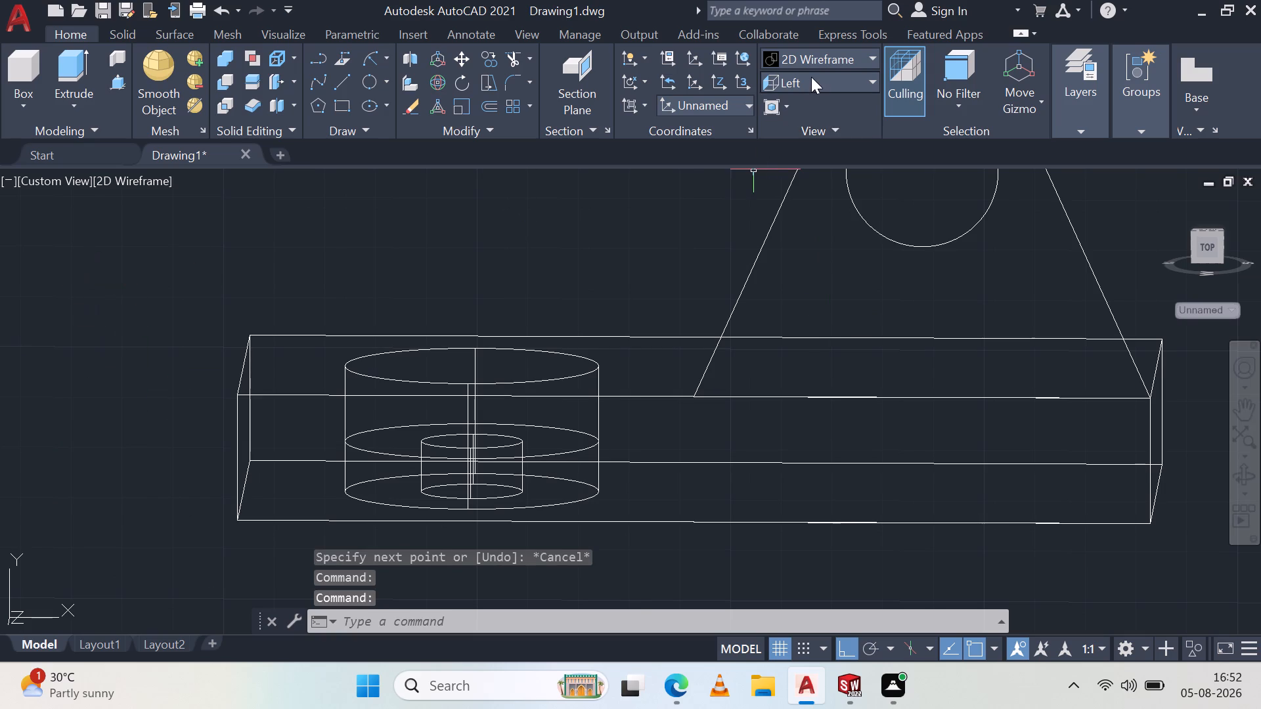
{"action": "left_click", "coordinate": [811, 77]}
{"action": "left_click", "coordinate": [817, 147]}
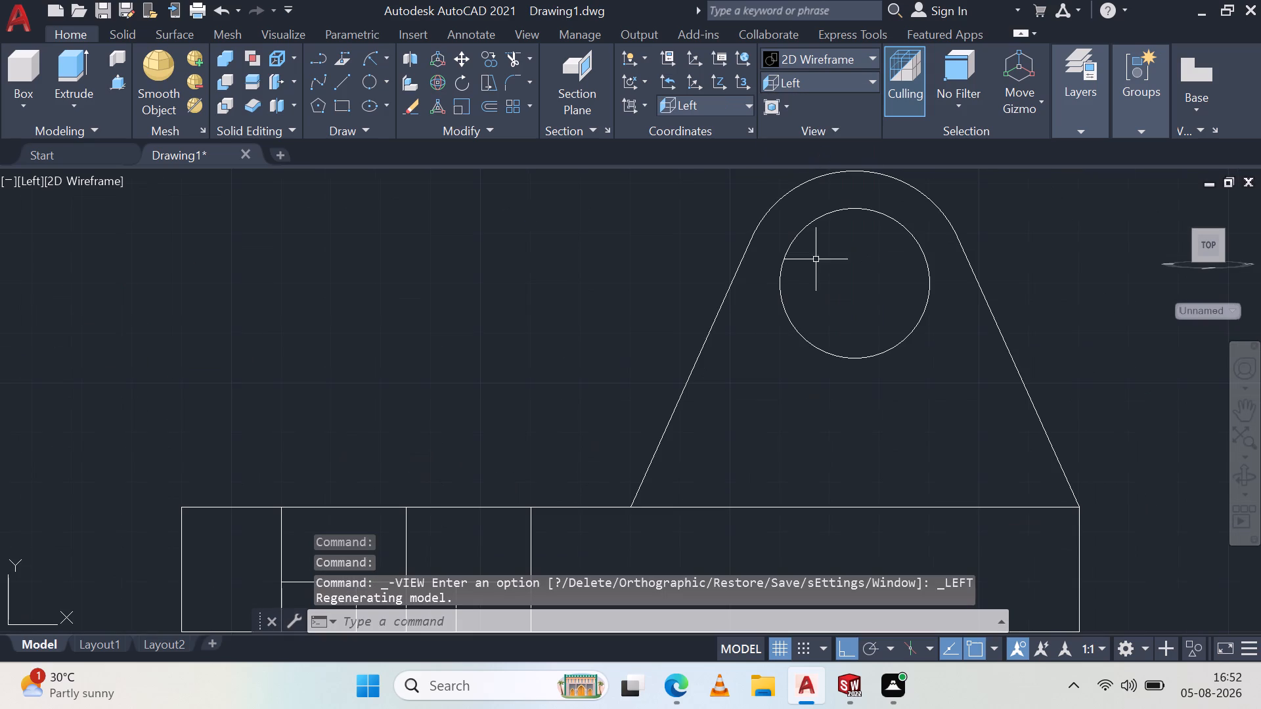
{"action": "left_click", "coordinate": [345, 81]}
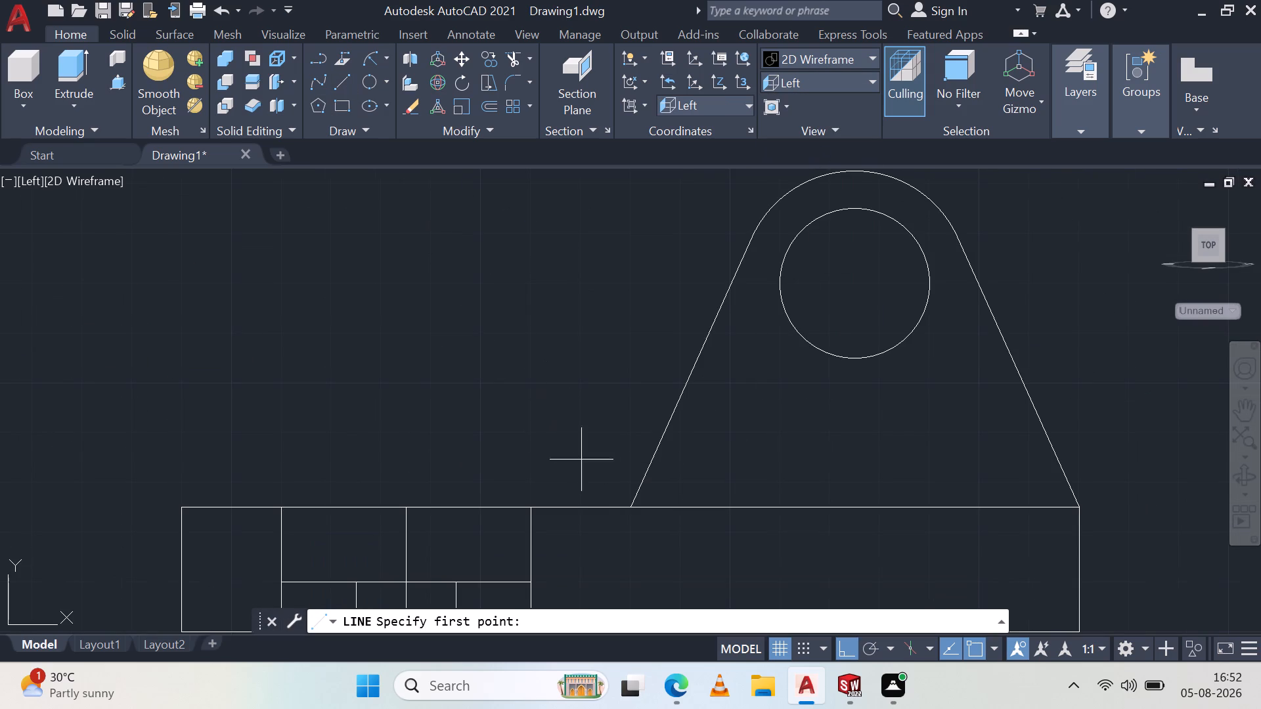
{"action": "left_click", "coordinate": [634, 508]}
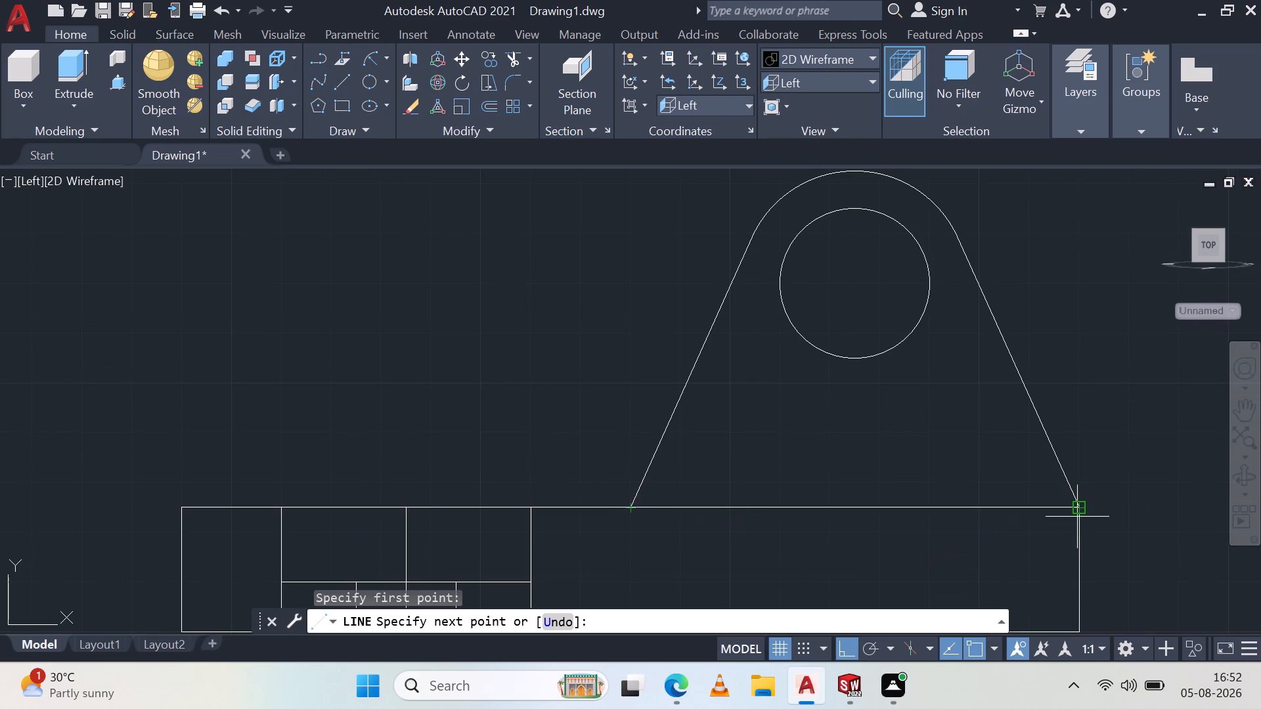
{"action": "left_click", "coordinate": [1080, 511]}
{"action": "key", "text": "Escape"}
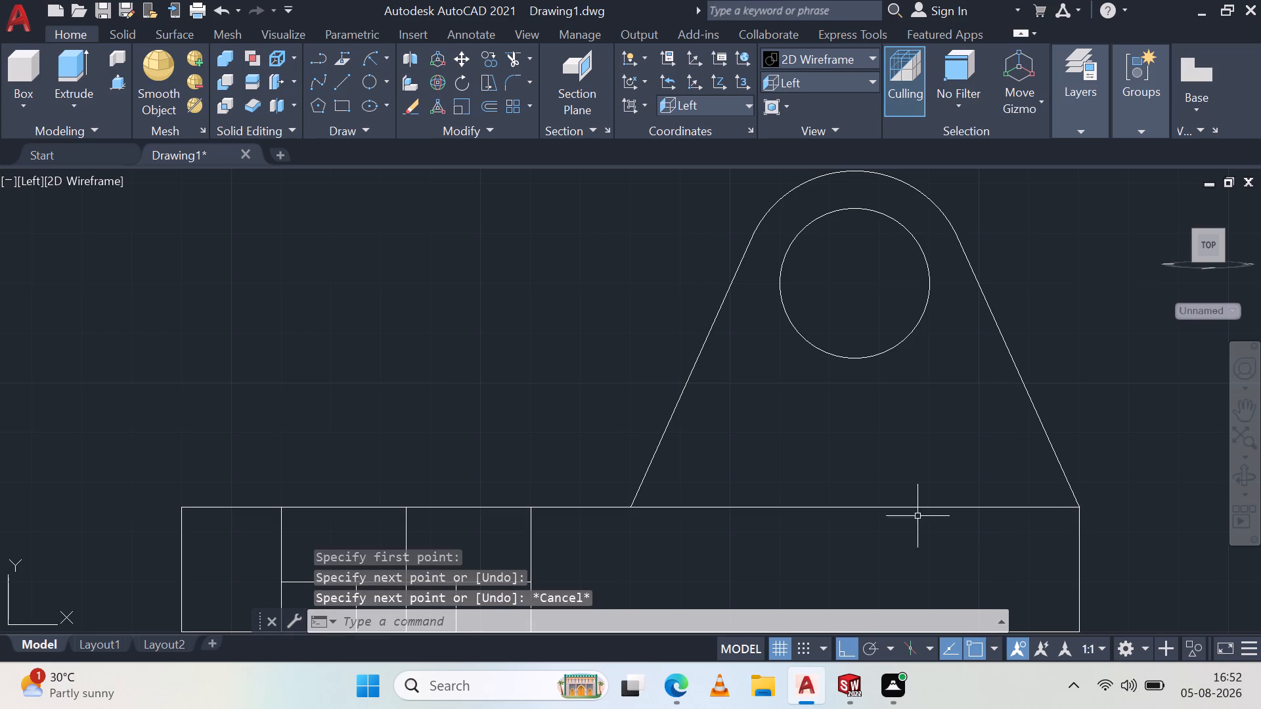
Join the bottom line with the round-topped outline into one closed polyline.
{"action": "left_click", "coordinate": [917, 504]}
{"action": "double_click", "coordinate": [918, 513]}
{"action": "left_click_drag", "start_coordinate": [914, 499], "coordinate": [914, 508]}
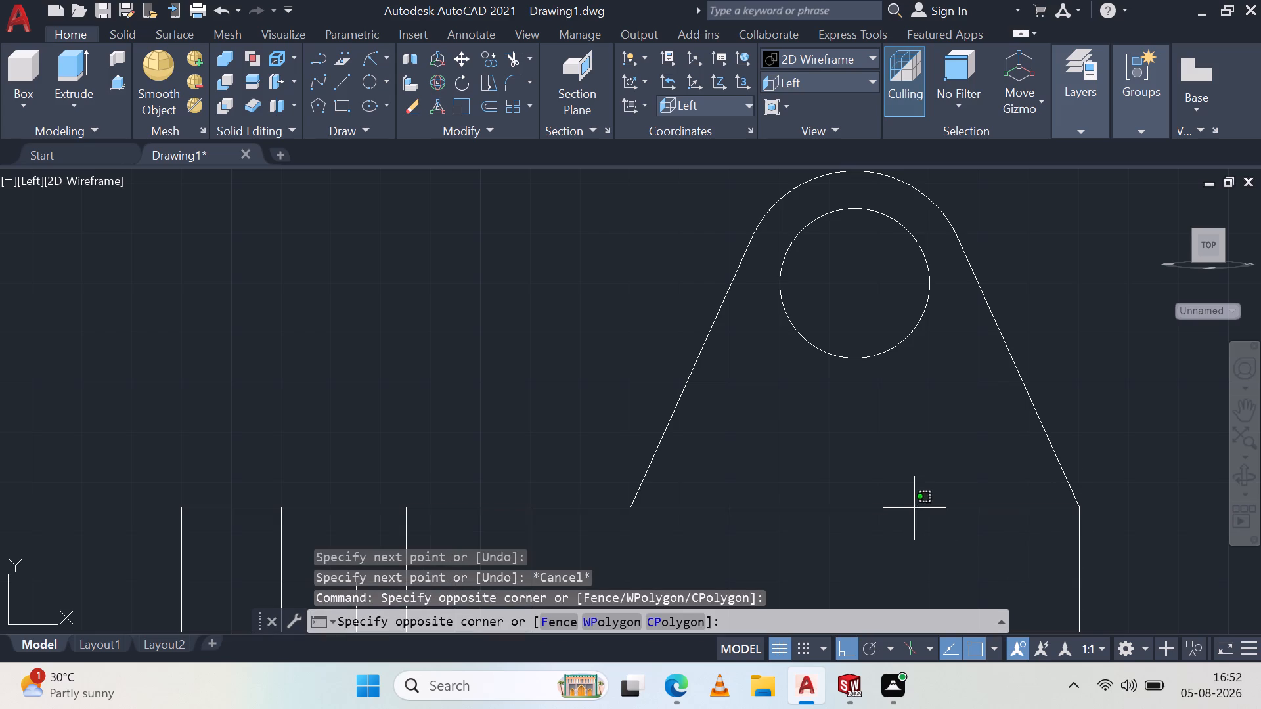
{"action": "left_click_drag", "start_coordinate": [933, 526], "coordinate": [921, 513]}
{"action": "left_click_drag", "start_coordinate": [929, 528], "coordinate": [918, 512]}
{"action": "left_click", "coordinate": [906, 483]}
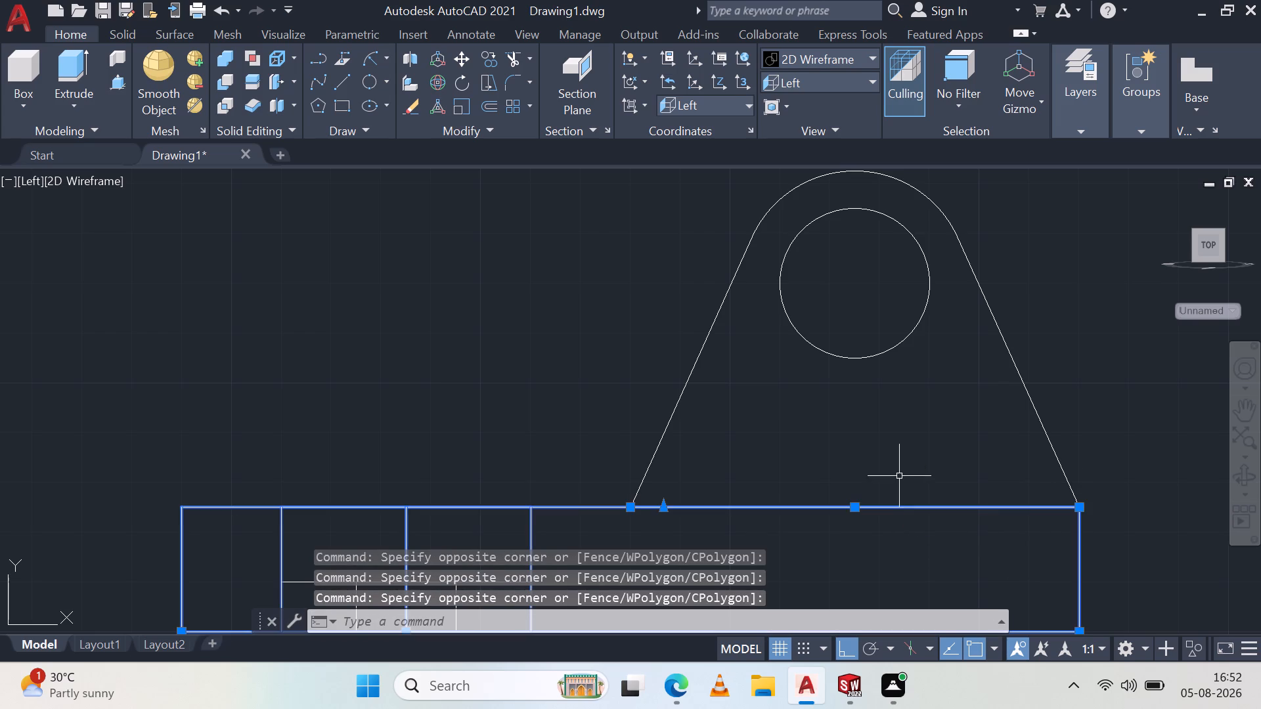
{"action": "key", "text": "Escape"}
{"action": "left_click", "coordinate": [832, 507]}
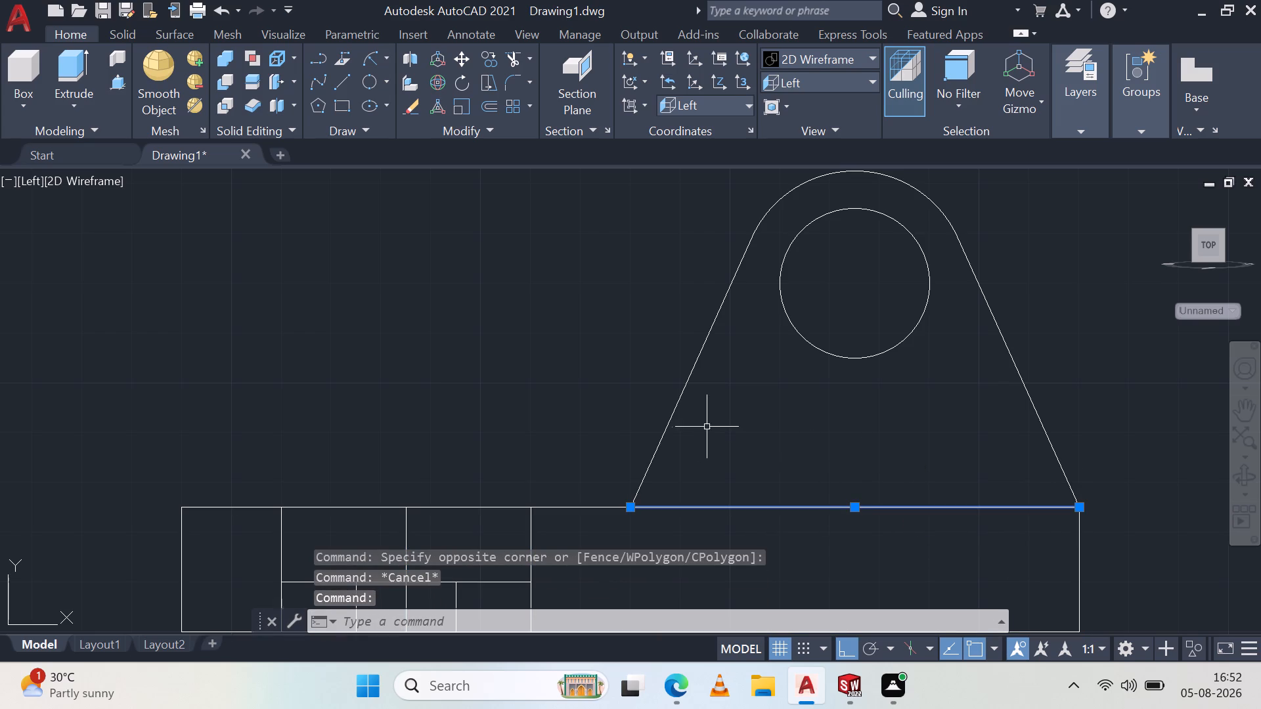
{"action": "left_click", "coordinate": [669, 412]}
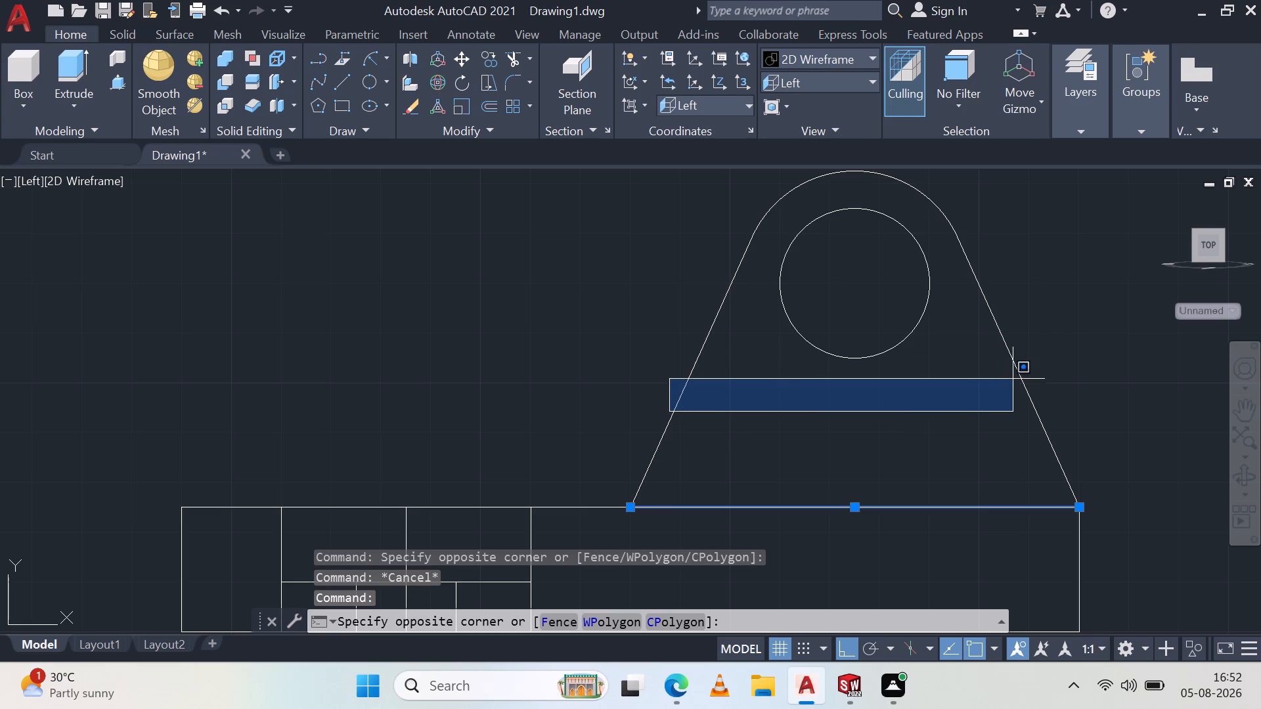
{"action": "left_click", "coordinate": [1014, 382]}
{"action": "left_click_drag", "start_coordinate": [1060, 382], "coordinate": [1033, 394]}
{"action": "left_click_drag", "start_coordinate": [897, 414], "coordinate": [886, 417]}
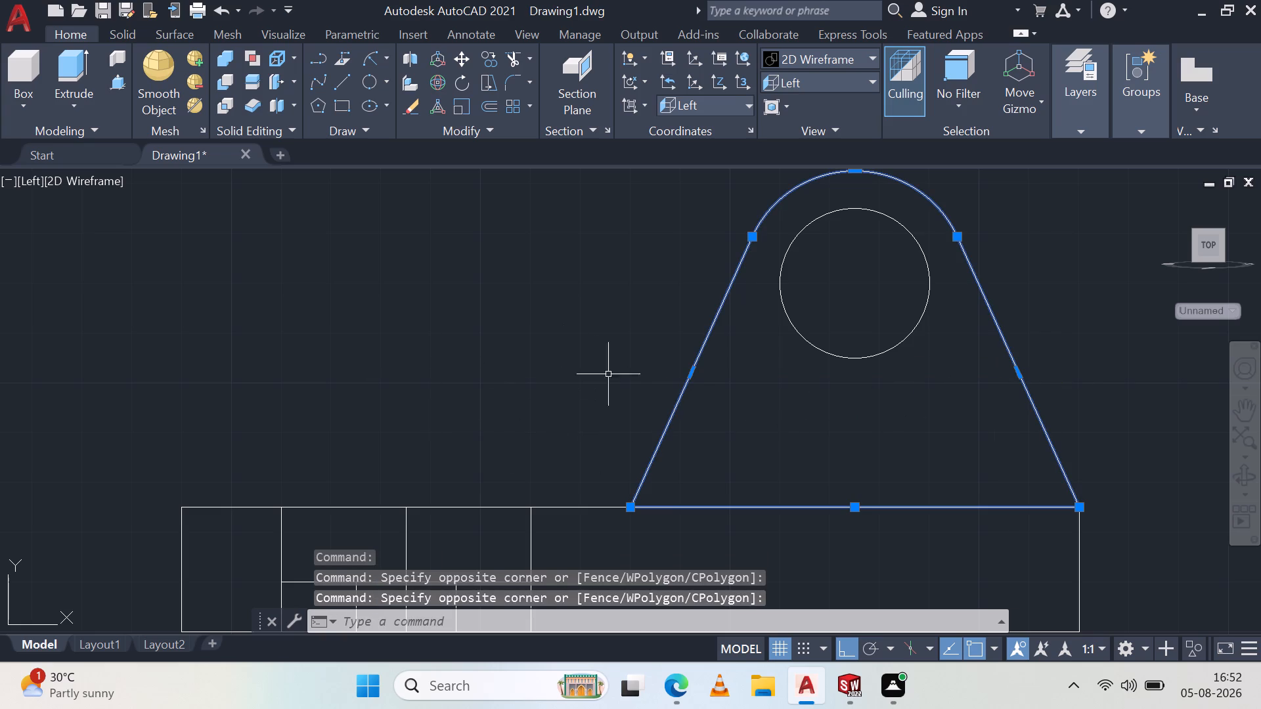
{"action": "key", "text": "j"}
{"action": "key", "text": "space"}
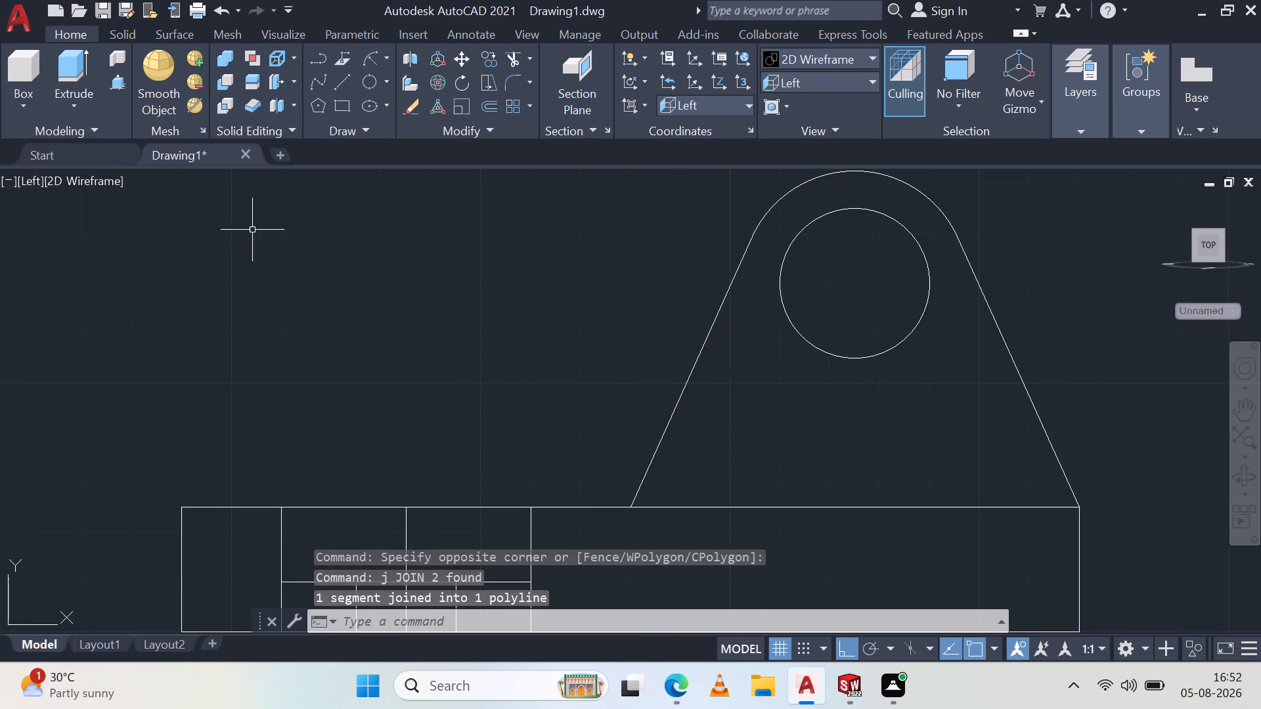
Set the visual style to Shaded with Edges.
{"action": "left_click", "coordinate": [112, 80]}
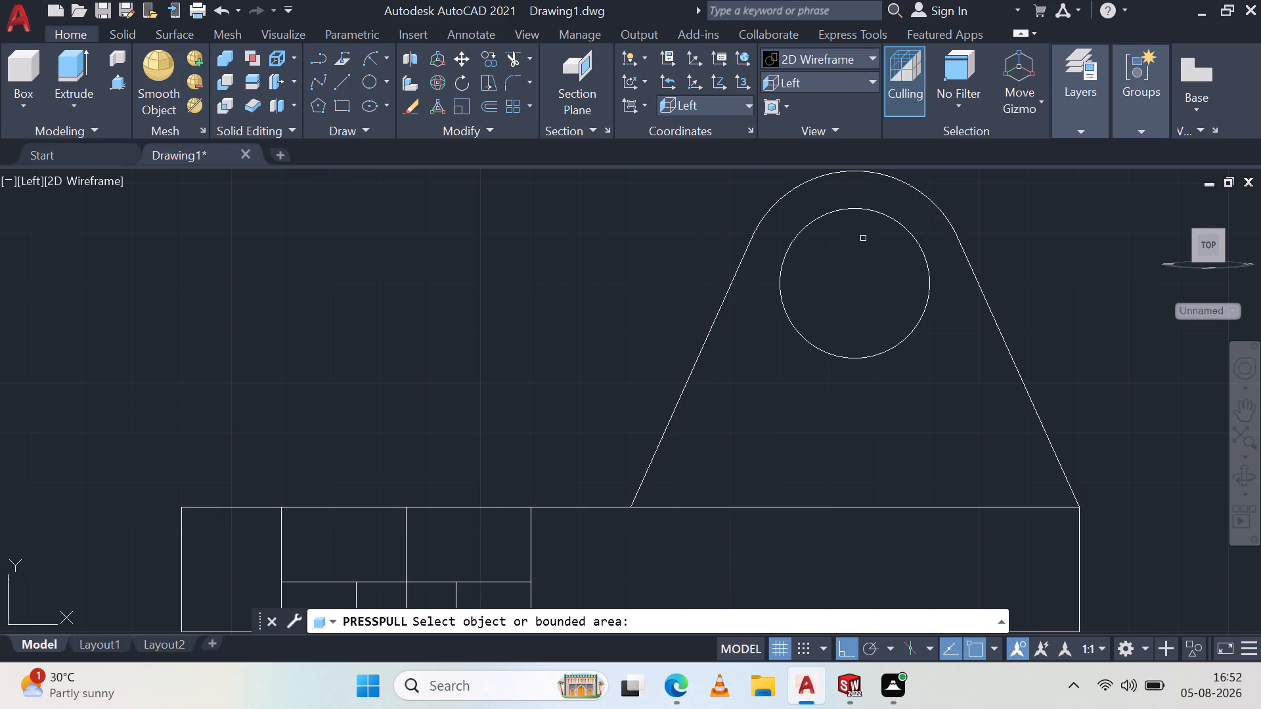
{"action": "key", "text": "Escape"}
{"action": "left_click", "coordinate": [830, 60]}
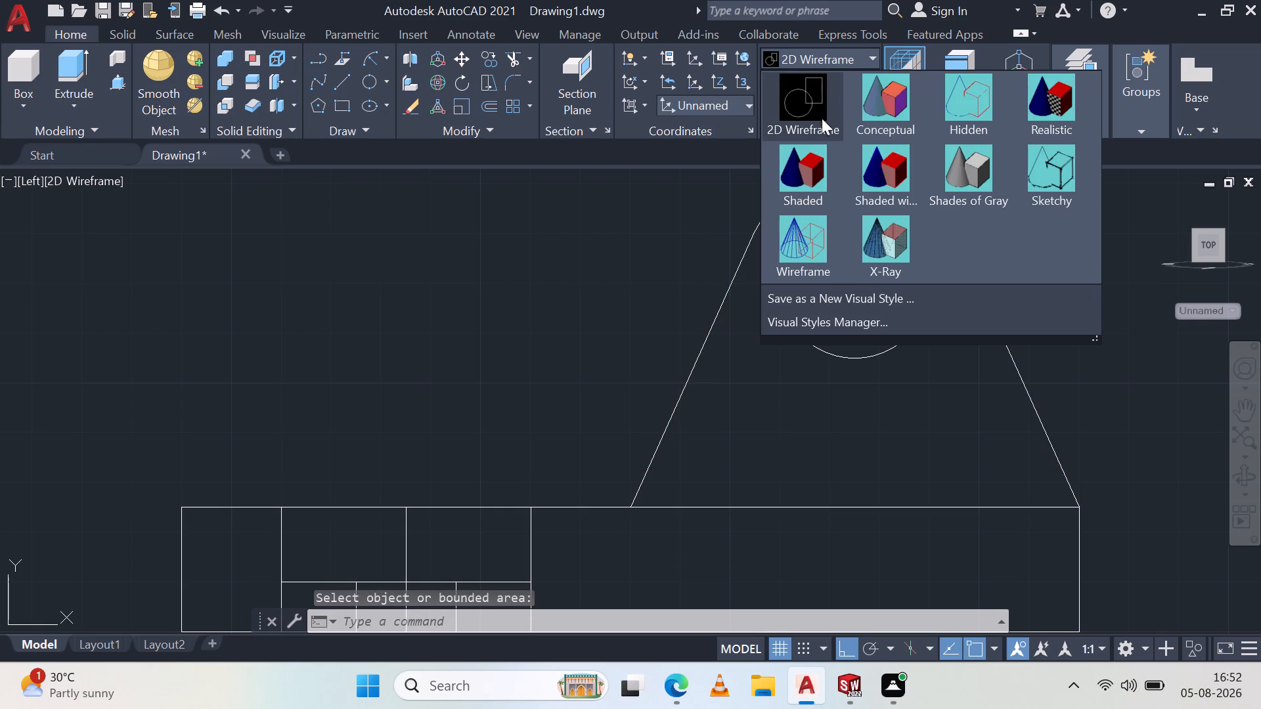
{"action": "left_click", "coordinate": [879, 196]}
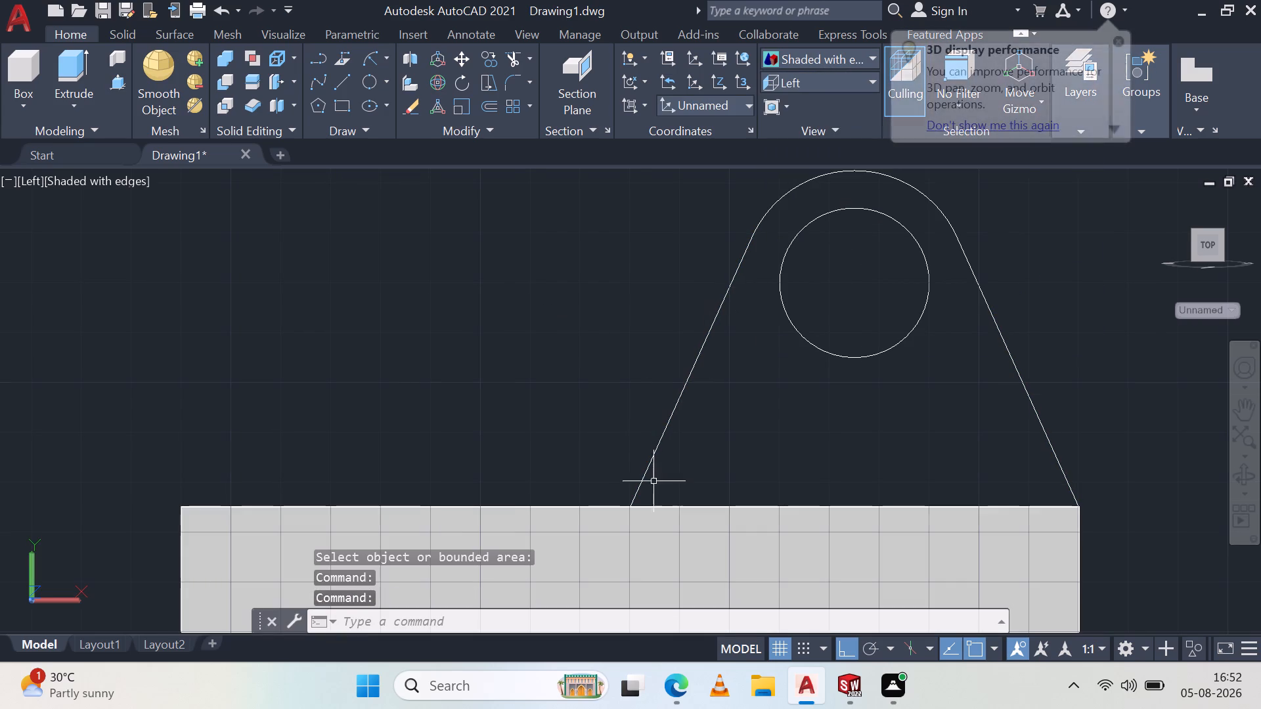
Presspull the closed round-topped outline by 15, outward from the plate's long side face.
{"action": "left_click", "coordinate": [120, 80]}
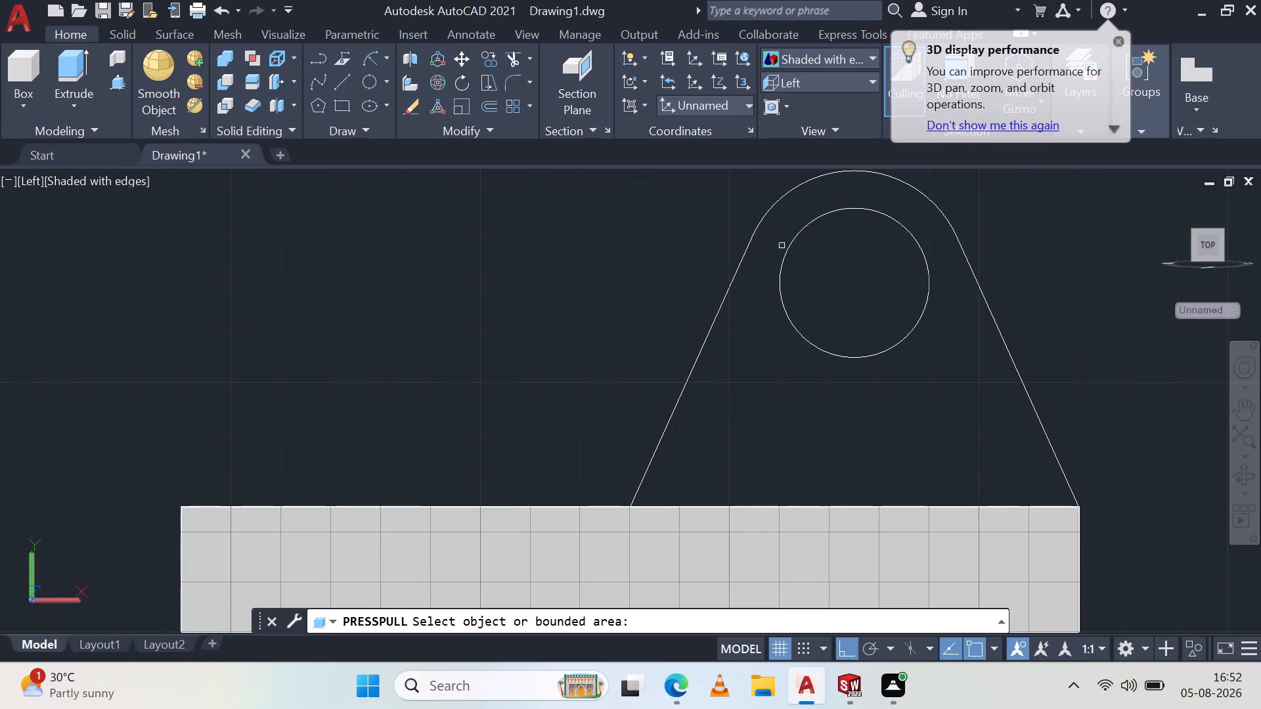
{"action": "left_click", "coordinate": [761, 225]}
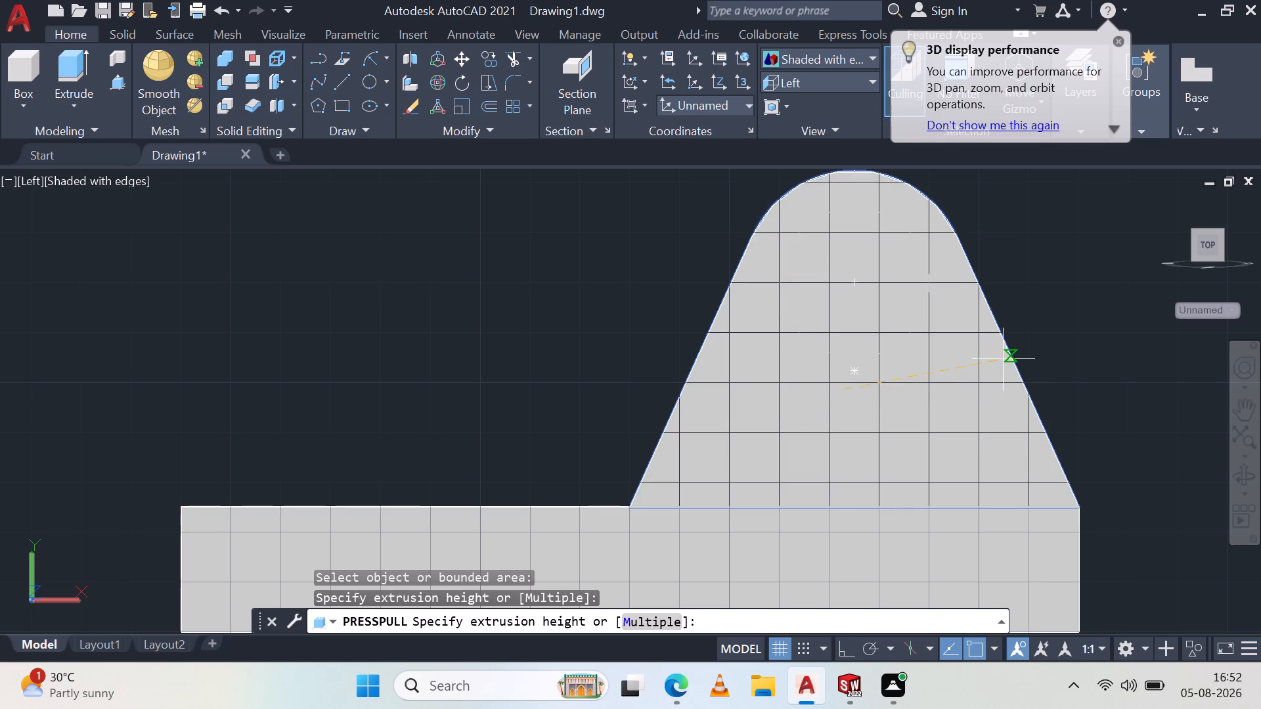
{"action": "middle_click_drag", "start_coordinate": [939, 390], "coordinate": [851, 449], "text": "shift"}
{"action": "middle_click", "coordinate": [854, 439], "text": "shift"}
{"action": "middle_click_drag", "start_coordinate": [856, 436], "coordinate": [858, 420], "text": "shift"}
{"action": "middle_click", "coordinate": [858, 418], "text": "shift"}
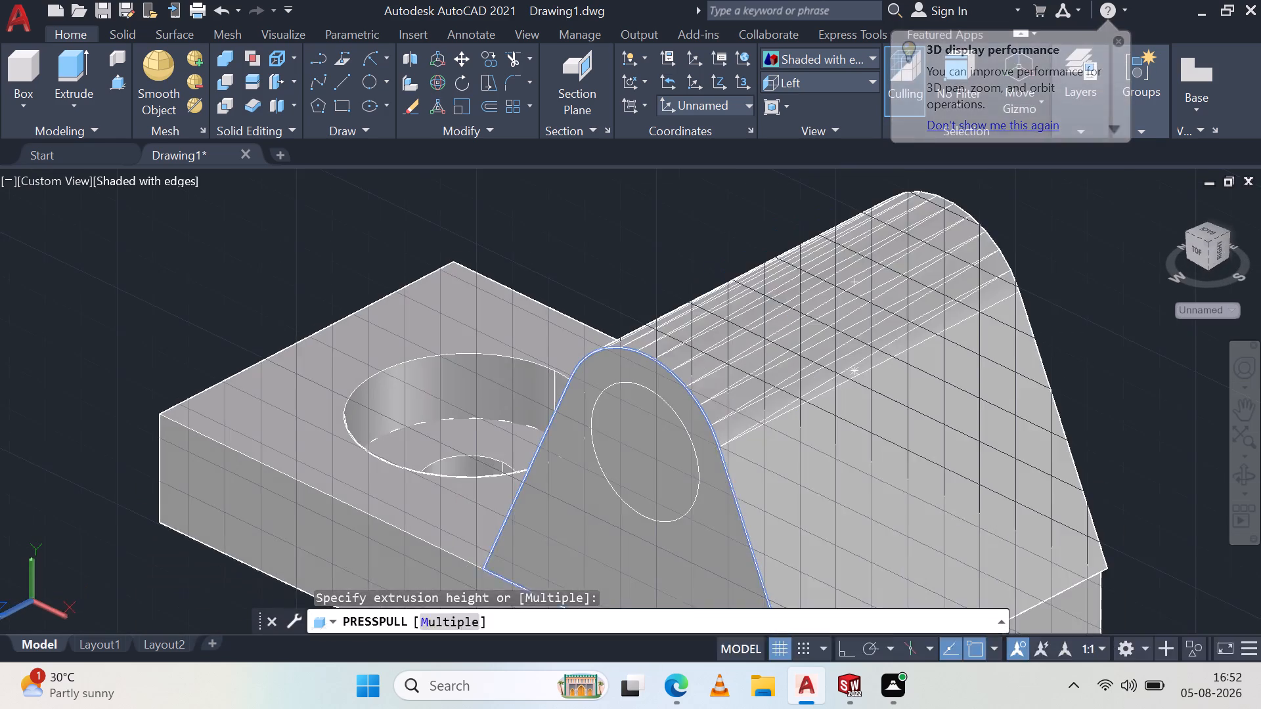
{"action": "middle_click_drag", "start_coordinate": [872, 385], "coordinate": [879, 372], "text": "shift"}
{"action": "middle_click", "coordinate": [879, 372], "text": "shift"}
{"action": "middle_click_drag", "start_coordinate": [869, 378], "coordinate": [910, 278]}
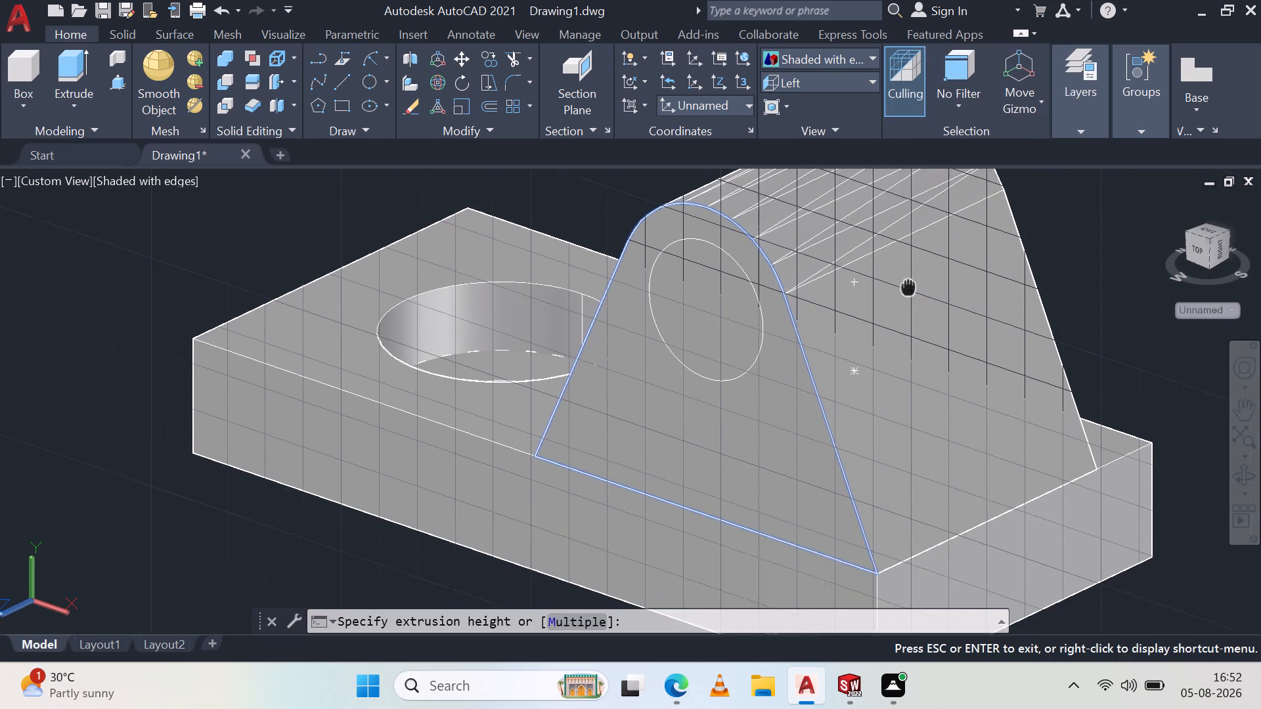
{"action": "middle_click_drag", "start_coordinate": [910, 278], "coordinate": [908, 310]}
{"action": "middle_click", "coordinate": [908, 310]}
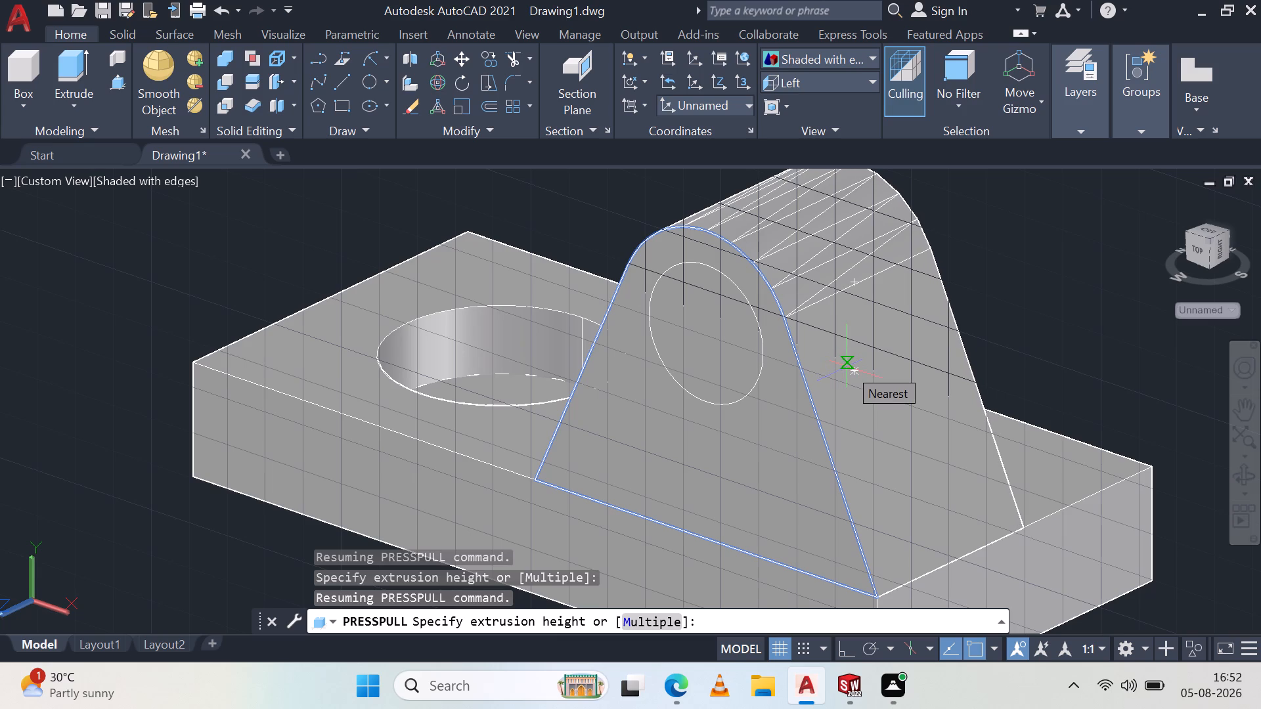
{"action": "type", "text": "15"}
{"action": "key", "text": "space"}
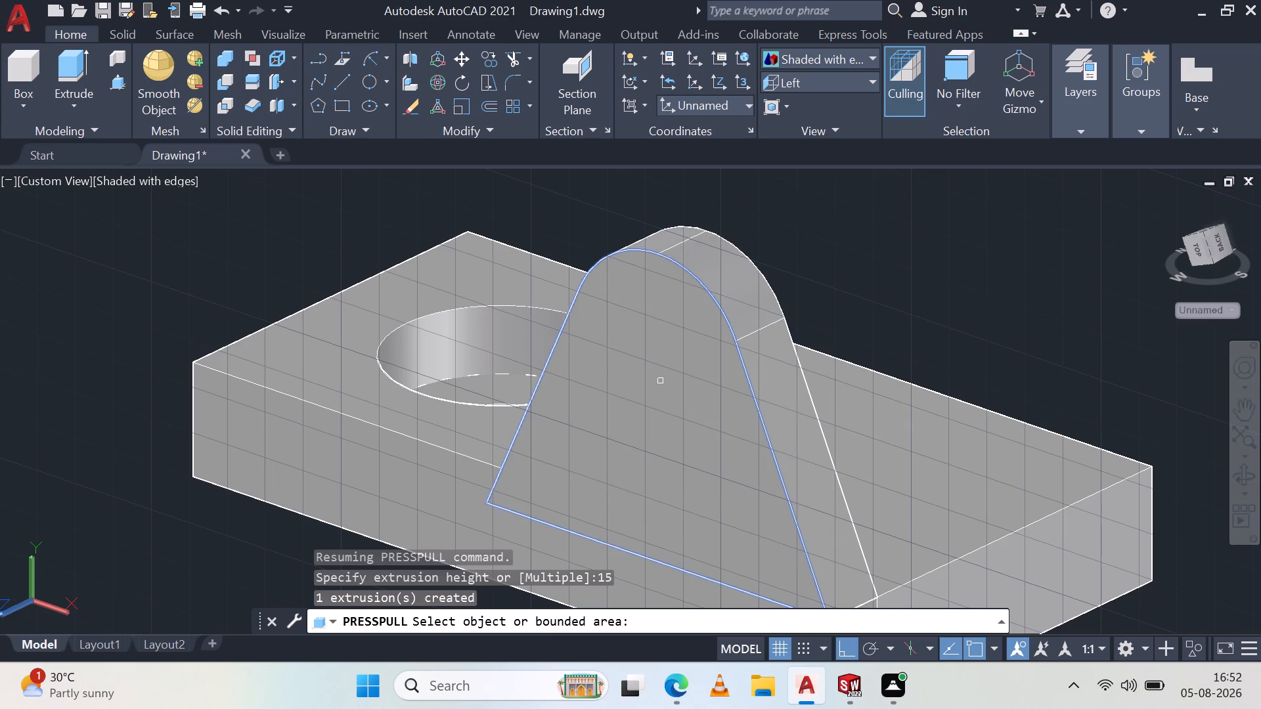
Presspull the circle on the upright's face through its full thickness to cut the hole.
{"action": "middle_click_drag", "start_coordinate": [841, 317], "coordinate": [643, 346], "text": "shift"}
{"action": "left_click", "coordinate": [424, 312]}
{"action": "middle_click_drag", "start_coordinate": [215, 269], "coordinate": [391, 320]}
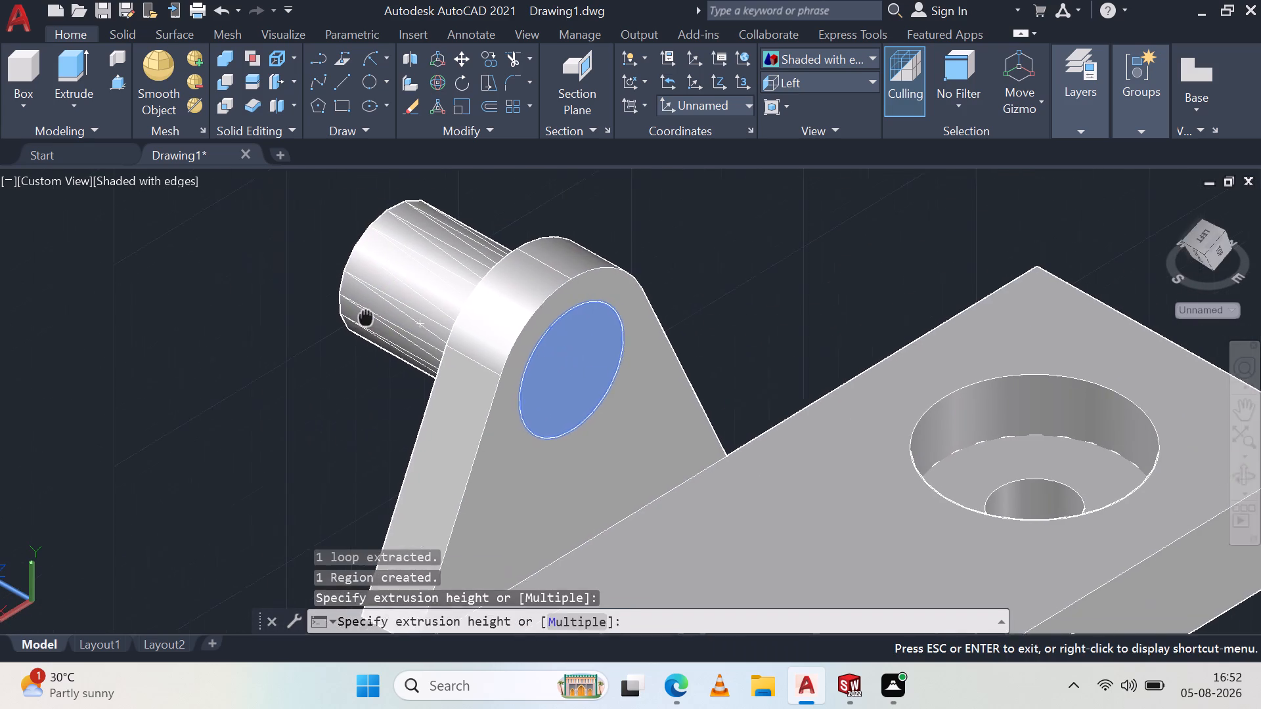
{"action": "middle_click_drag", "start_coordinate": [391, 320], "coordinate": [462, 326]}
{"action": "middle_click", "coordinate": [462, 326]}
{"action": "left_click_drag", "start_coordinate": [292, 281], "coordinate": [160, 247]}
{"action": "key", "text": "Escape"}
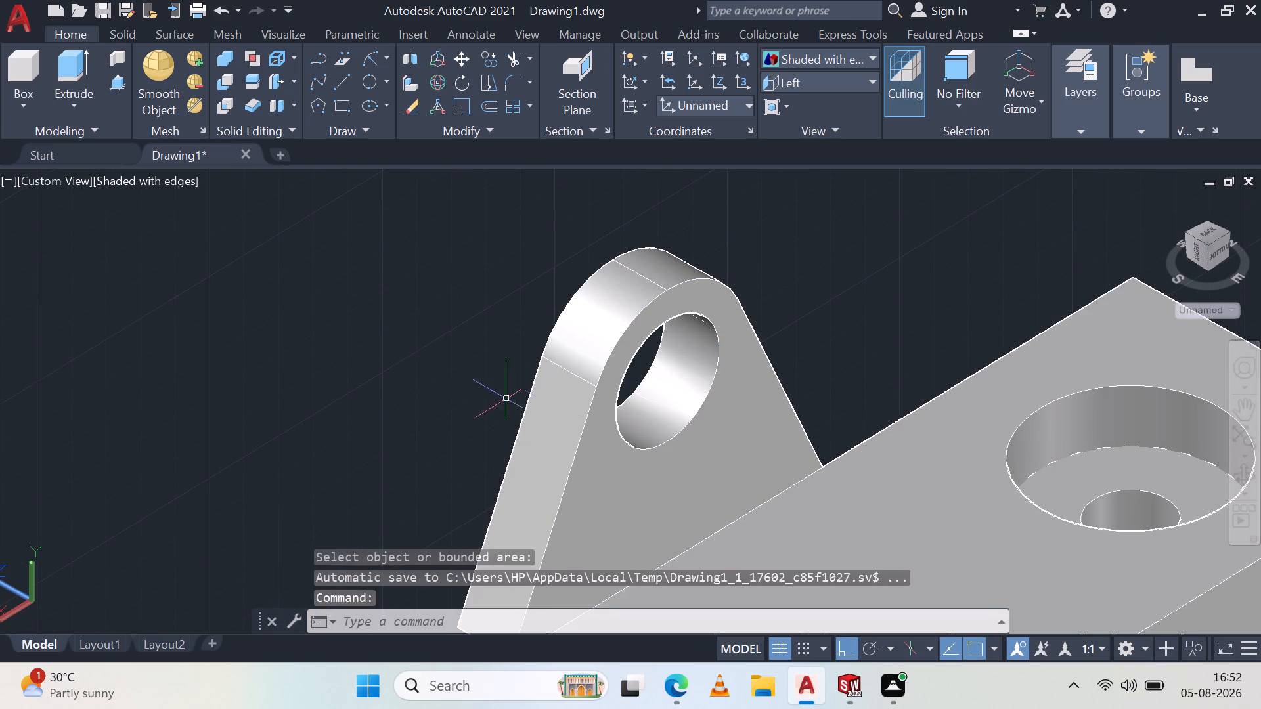
Examine the upright and its position relative to the plate from several sides.
{"action": "middle_click_drag", "start_coordinate": [785, 450], "coordinate": [600, 297], "text": "shift"}
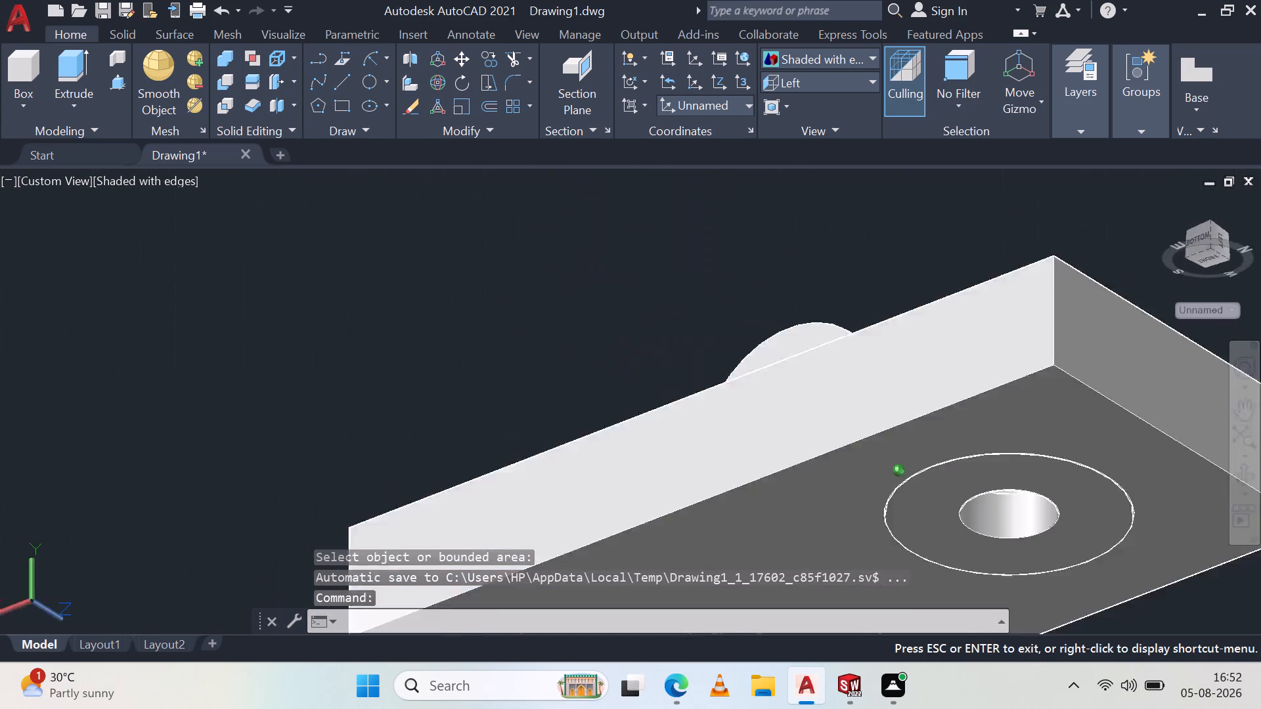
{"action": "middle_click_drag", "start_coordinate": [600, 297], "coordinate": [358, 338], "text": "shift"}
{"action": "middle_click_drag", "start_coordinate": [778, 435], "coordinate": [738, 438], "text": "shift"}
{"action": "middle_click_drag", "start_coordinate": [724, 440], "coordinate": [577, 433], "text": "shift"}
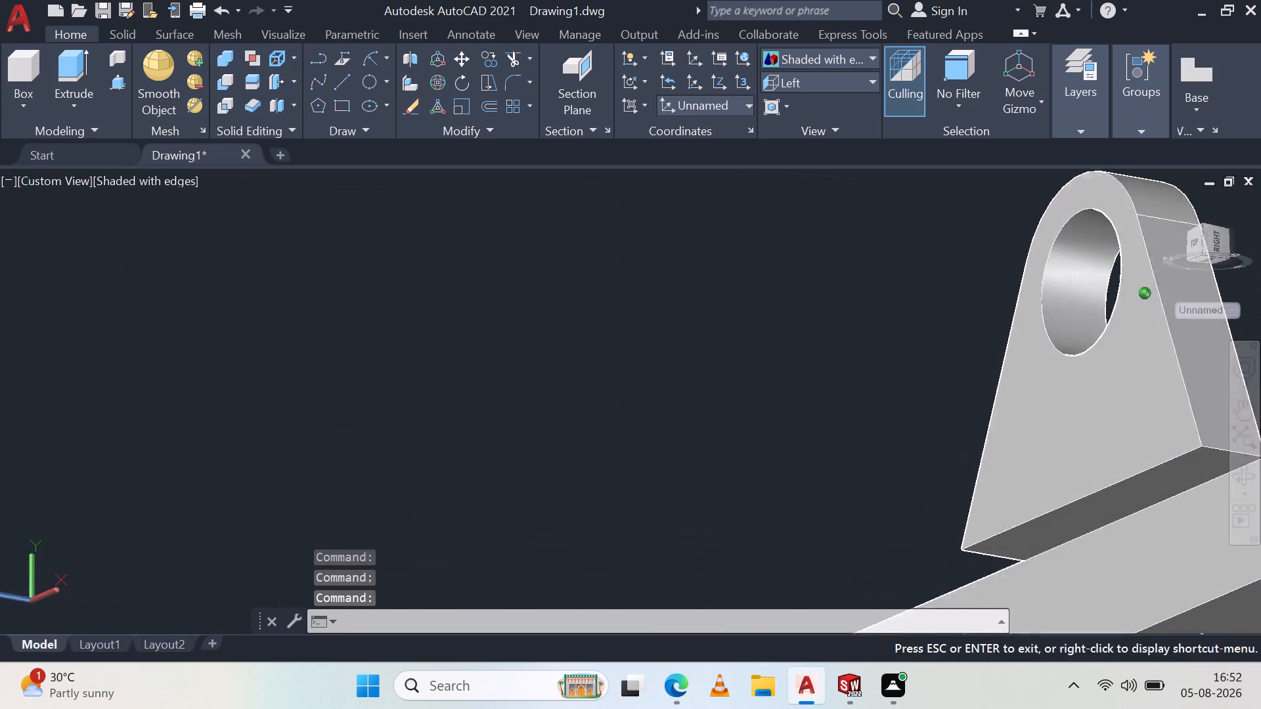
{"action": "middle_click_drag", "start_coordinate": [577, 433], "coordinate": [561, 433], "text": "shift"}
{"action": "middle_click", "coordinate": [561, 433], "text": "shift"}
{"action": "middle_click", "coordinate": [561, 433], "text": "shift"}
{"action": "middle_click_drag", "start_coordinate": [561, 433], "coordinate": [529, 431], "text": "shift"}
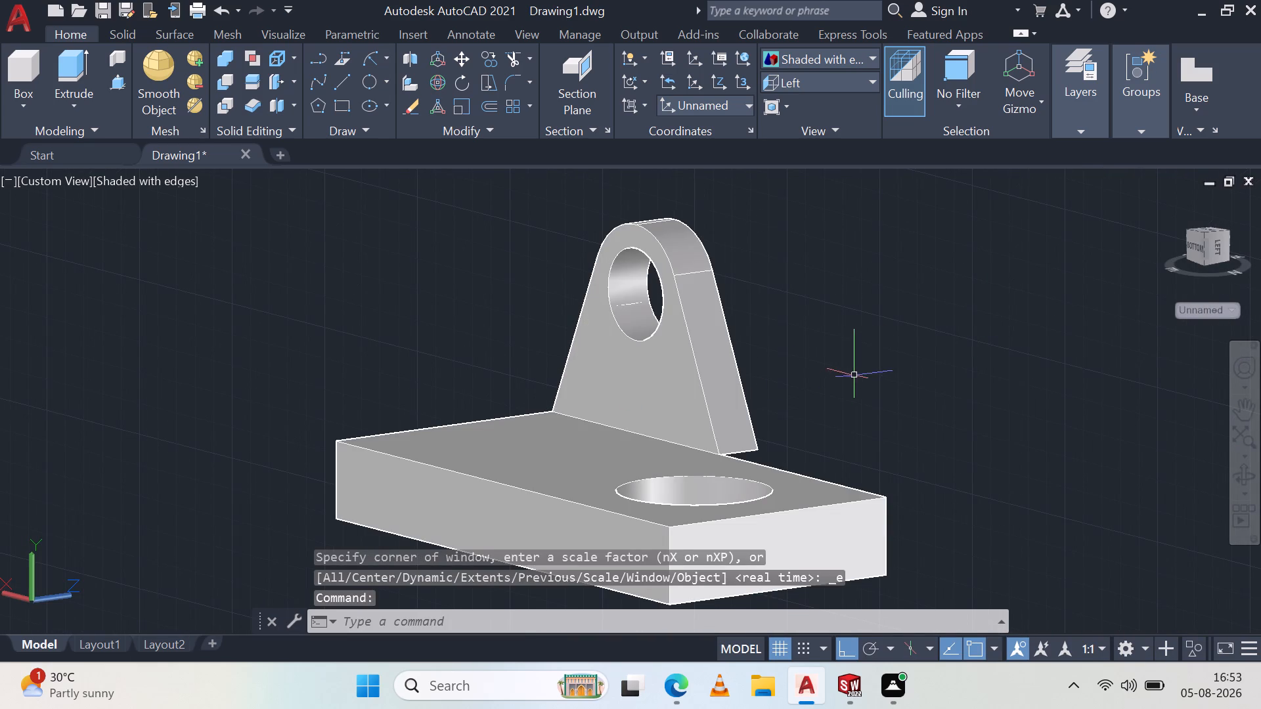
{"action": "middle_click_drag", "start_coordinate": [878, 352], "coordinate": [820, 406], "text": "shift"}
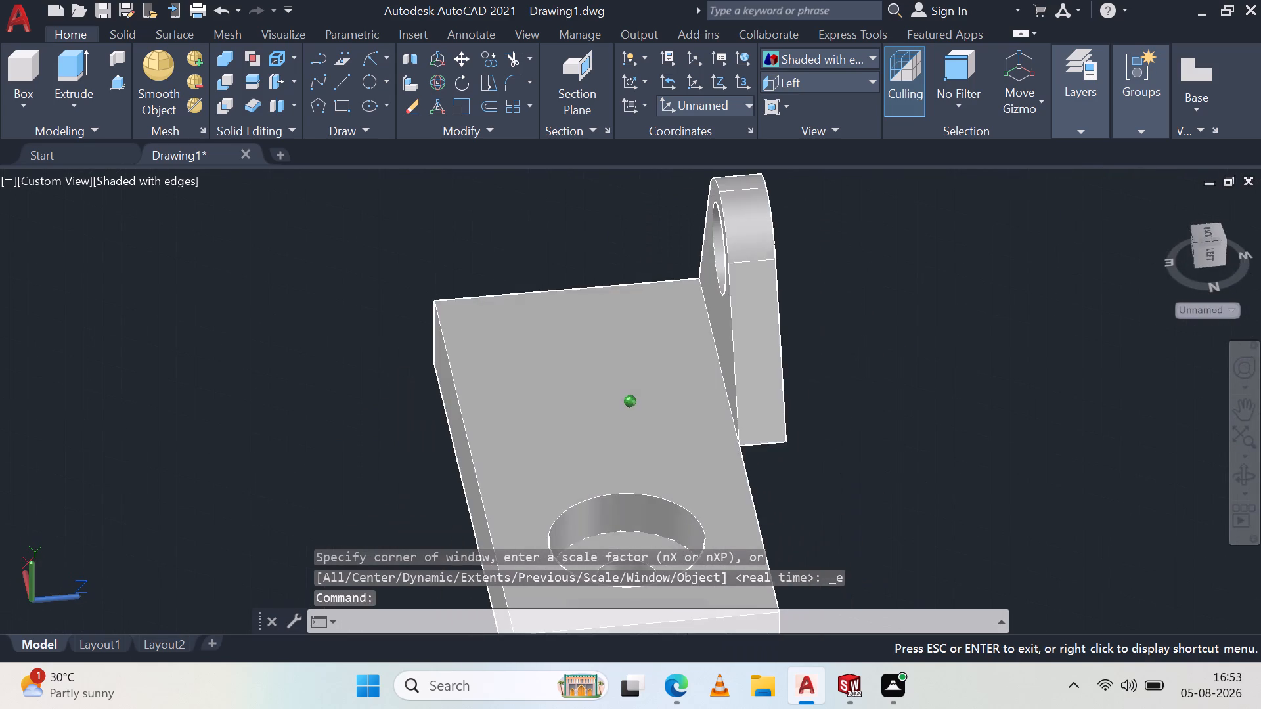
{"action": "middle_click_drag", "start_coordinate": [820, 406], "coordinate": [810, 377], "text": "shift"}
{"action": "middle_click", "coordinate": [810, 377], "text": "shift"}
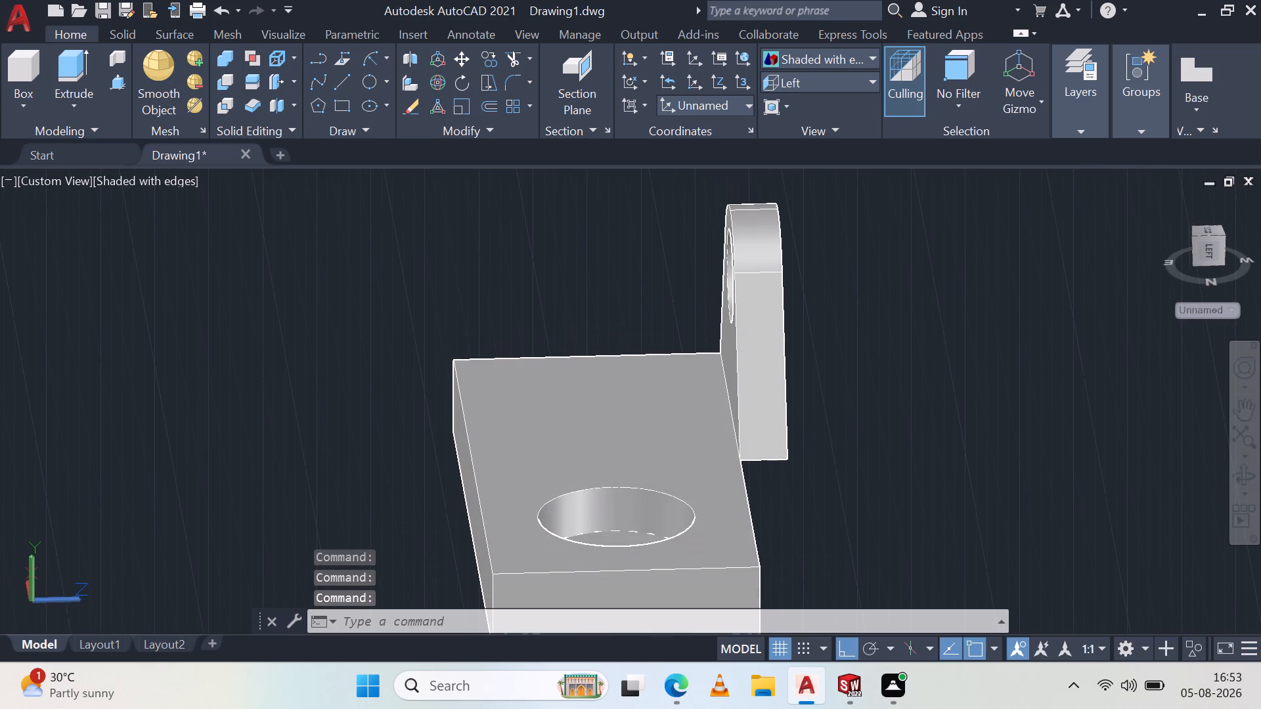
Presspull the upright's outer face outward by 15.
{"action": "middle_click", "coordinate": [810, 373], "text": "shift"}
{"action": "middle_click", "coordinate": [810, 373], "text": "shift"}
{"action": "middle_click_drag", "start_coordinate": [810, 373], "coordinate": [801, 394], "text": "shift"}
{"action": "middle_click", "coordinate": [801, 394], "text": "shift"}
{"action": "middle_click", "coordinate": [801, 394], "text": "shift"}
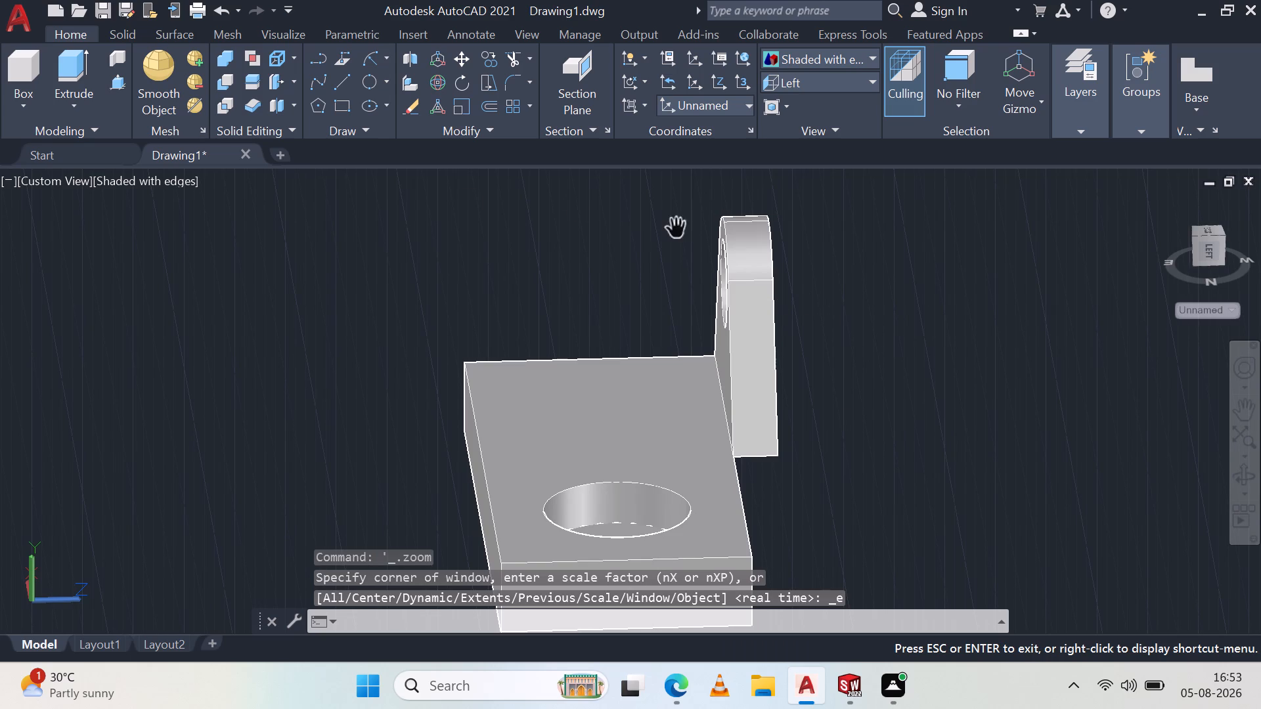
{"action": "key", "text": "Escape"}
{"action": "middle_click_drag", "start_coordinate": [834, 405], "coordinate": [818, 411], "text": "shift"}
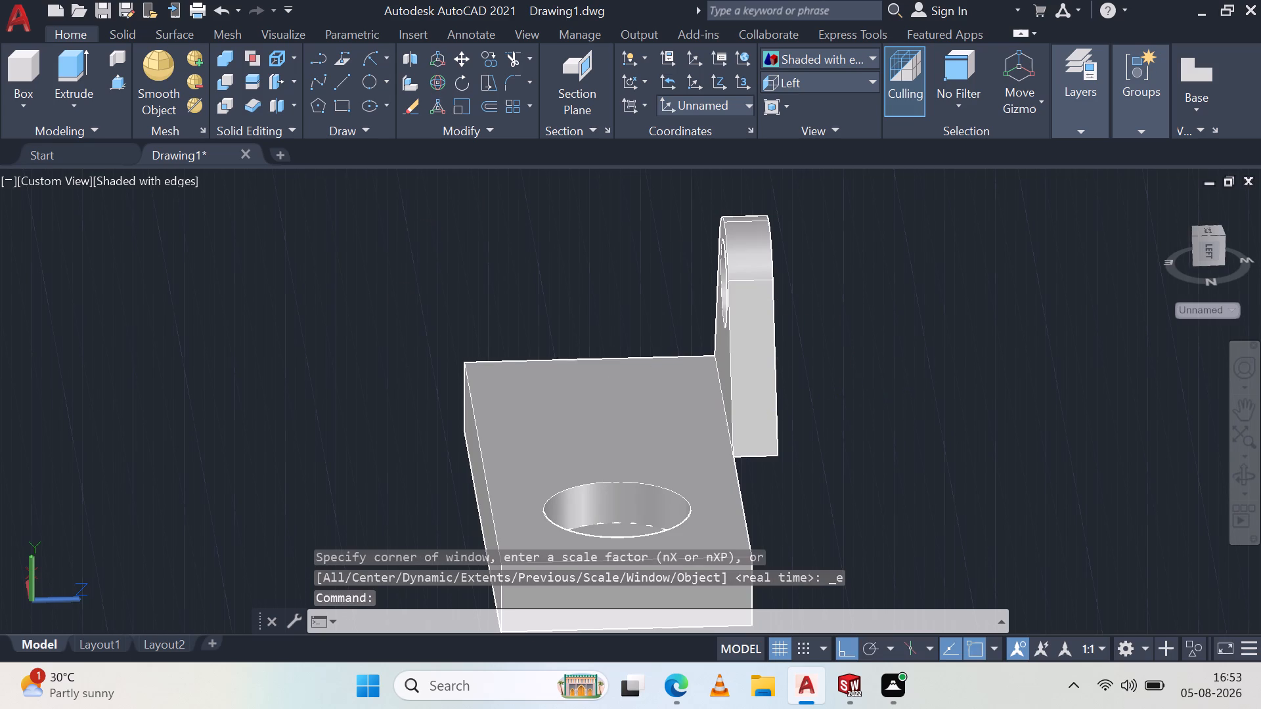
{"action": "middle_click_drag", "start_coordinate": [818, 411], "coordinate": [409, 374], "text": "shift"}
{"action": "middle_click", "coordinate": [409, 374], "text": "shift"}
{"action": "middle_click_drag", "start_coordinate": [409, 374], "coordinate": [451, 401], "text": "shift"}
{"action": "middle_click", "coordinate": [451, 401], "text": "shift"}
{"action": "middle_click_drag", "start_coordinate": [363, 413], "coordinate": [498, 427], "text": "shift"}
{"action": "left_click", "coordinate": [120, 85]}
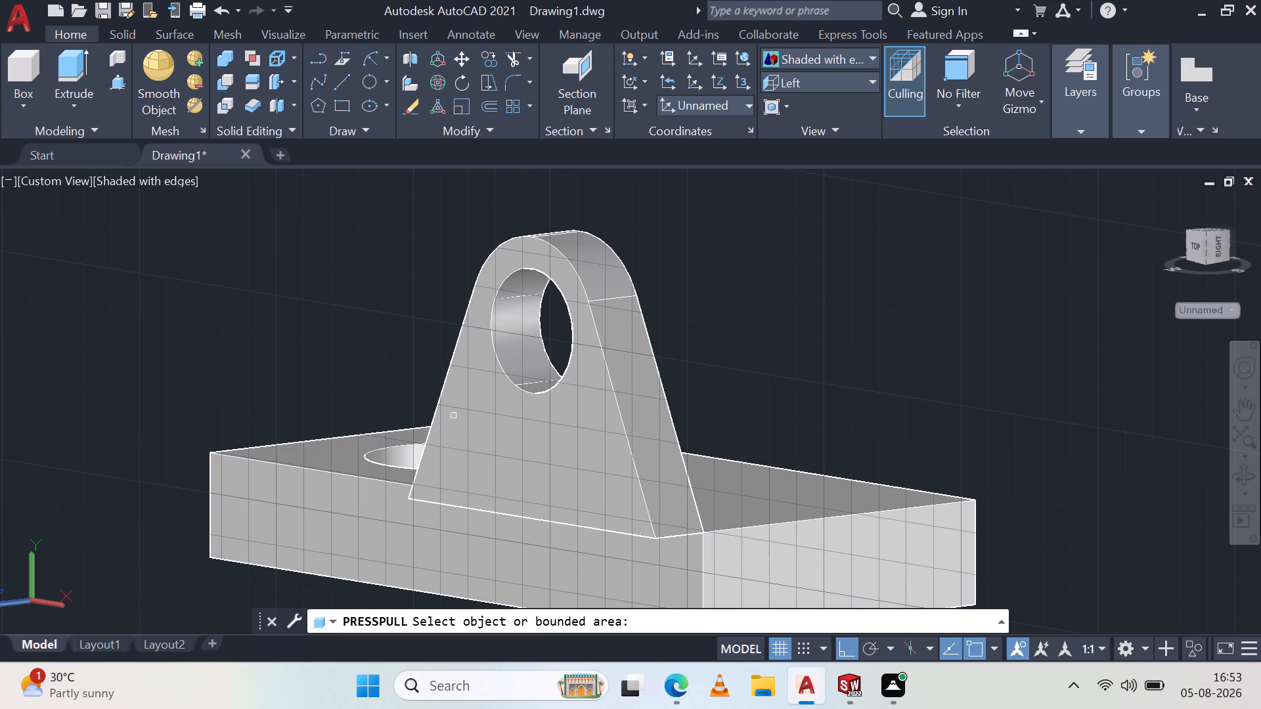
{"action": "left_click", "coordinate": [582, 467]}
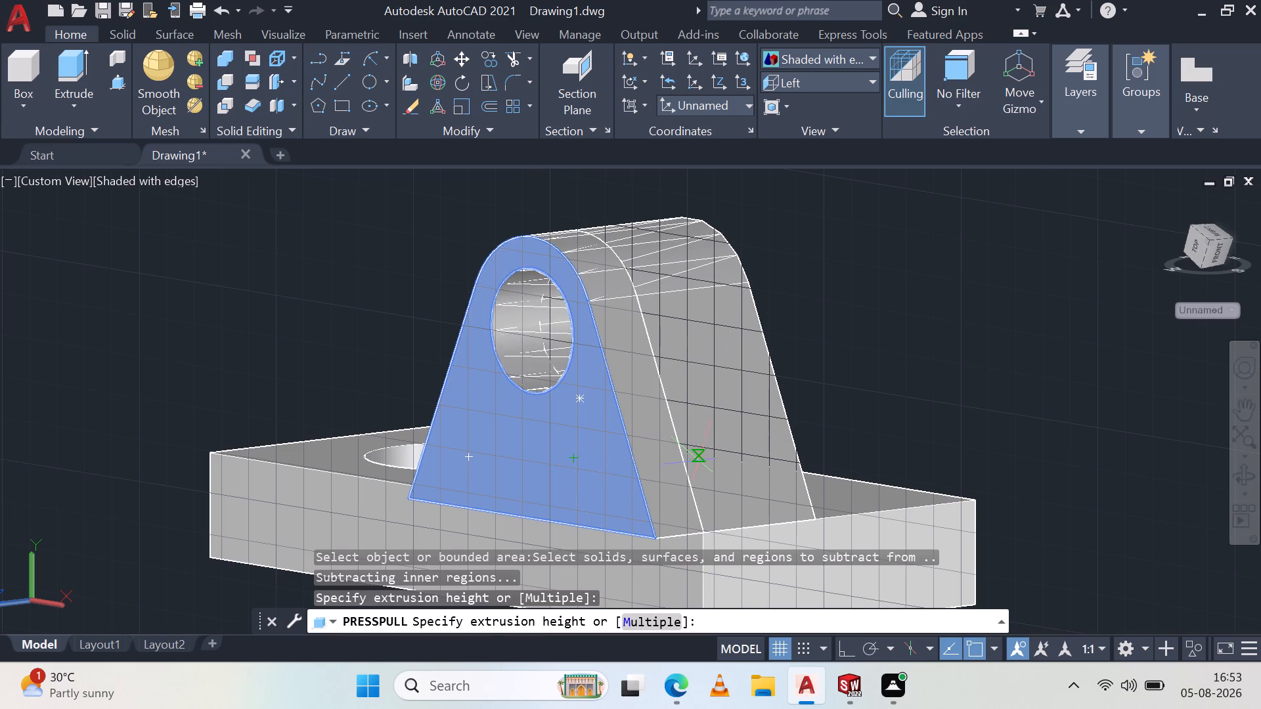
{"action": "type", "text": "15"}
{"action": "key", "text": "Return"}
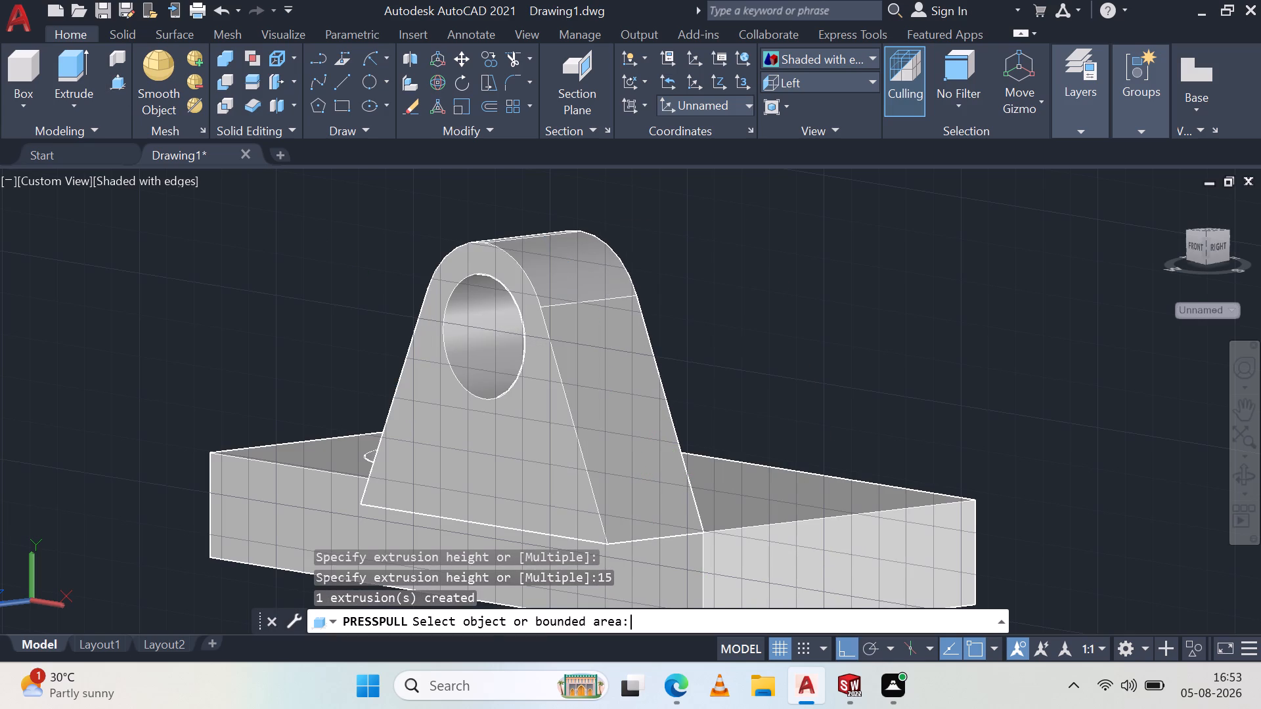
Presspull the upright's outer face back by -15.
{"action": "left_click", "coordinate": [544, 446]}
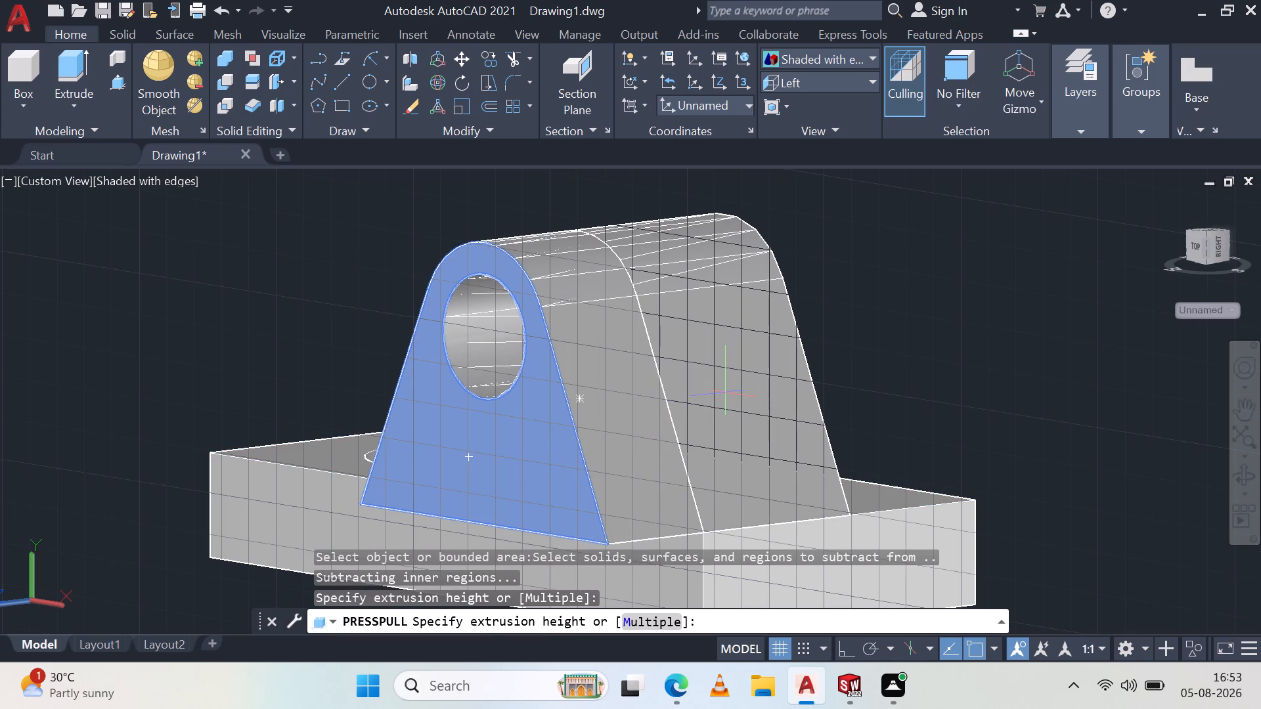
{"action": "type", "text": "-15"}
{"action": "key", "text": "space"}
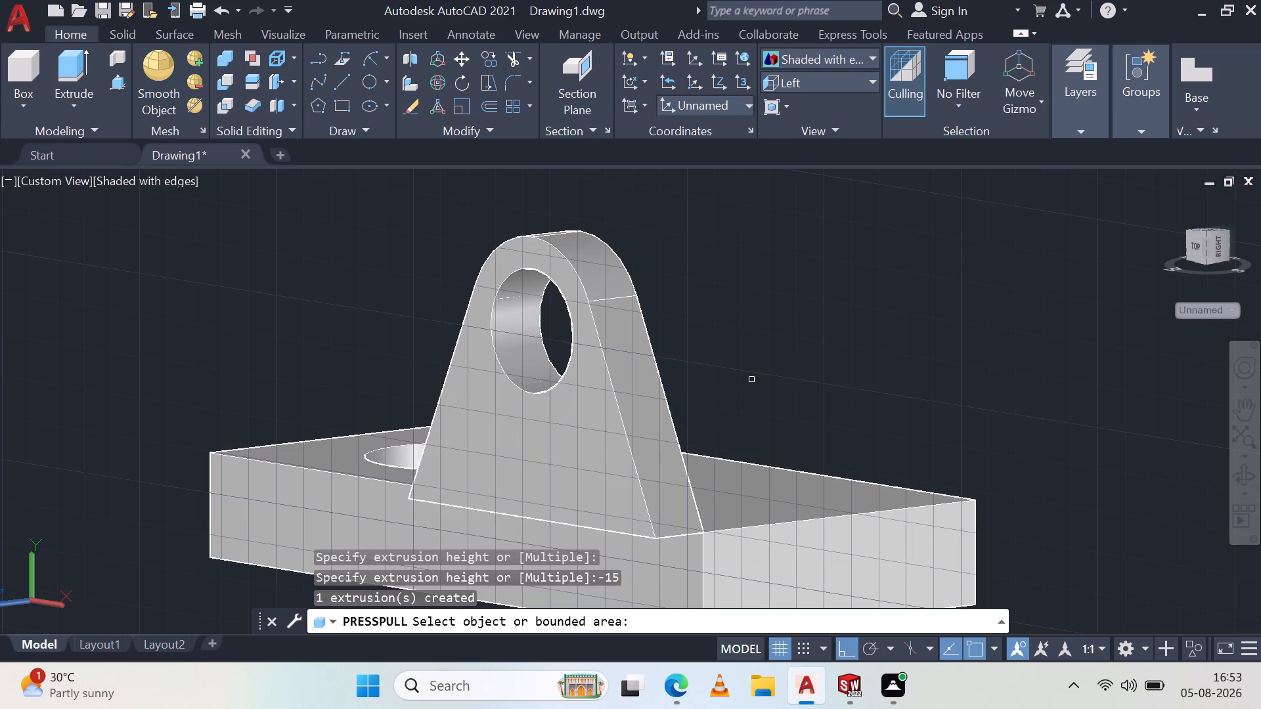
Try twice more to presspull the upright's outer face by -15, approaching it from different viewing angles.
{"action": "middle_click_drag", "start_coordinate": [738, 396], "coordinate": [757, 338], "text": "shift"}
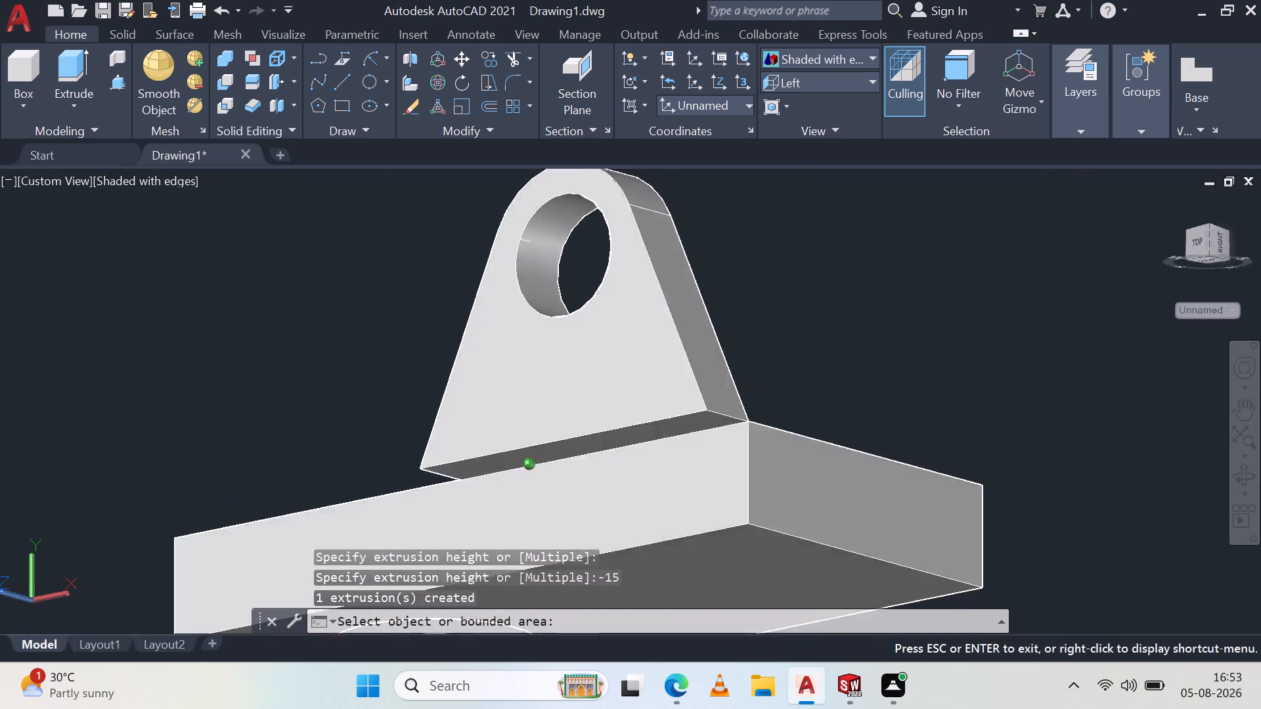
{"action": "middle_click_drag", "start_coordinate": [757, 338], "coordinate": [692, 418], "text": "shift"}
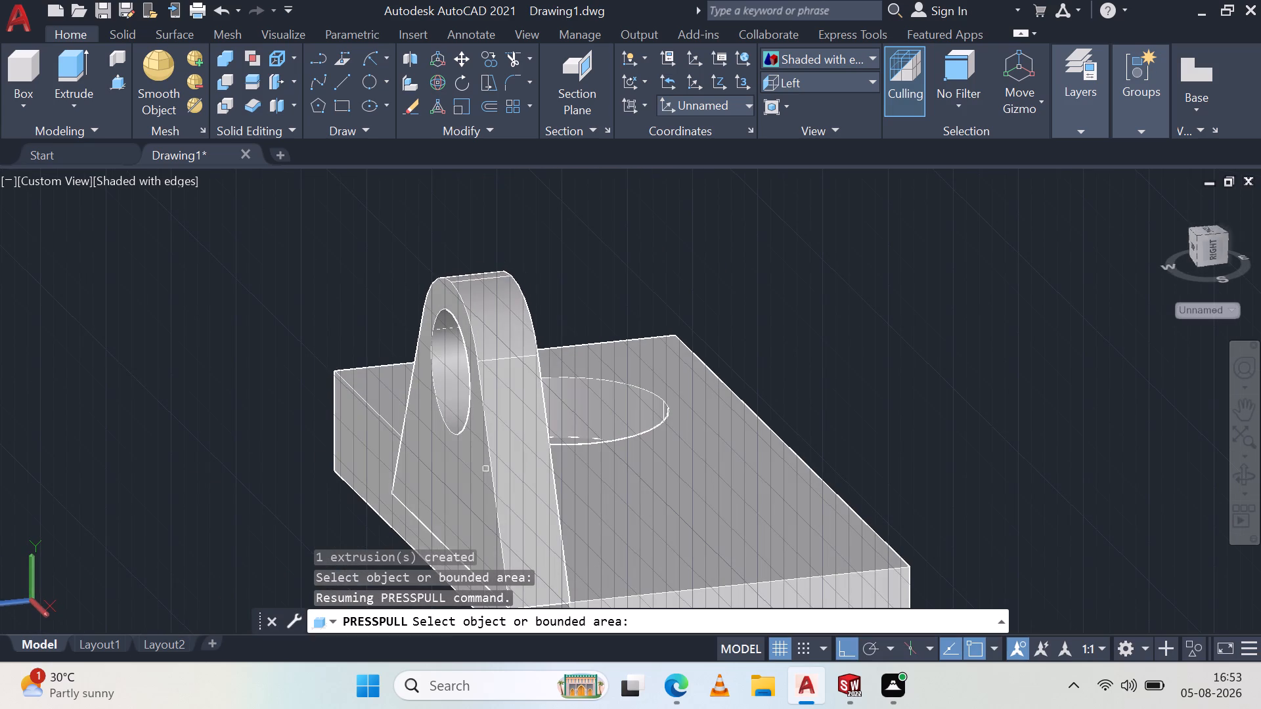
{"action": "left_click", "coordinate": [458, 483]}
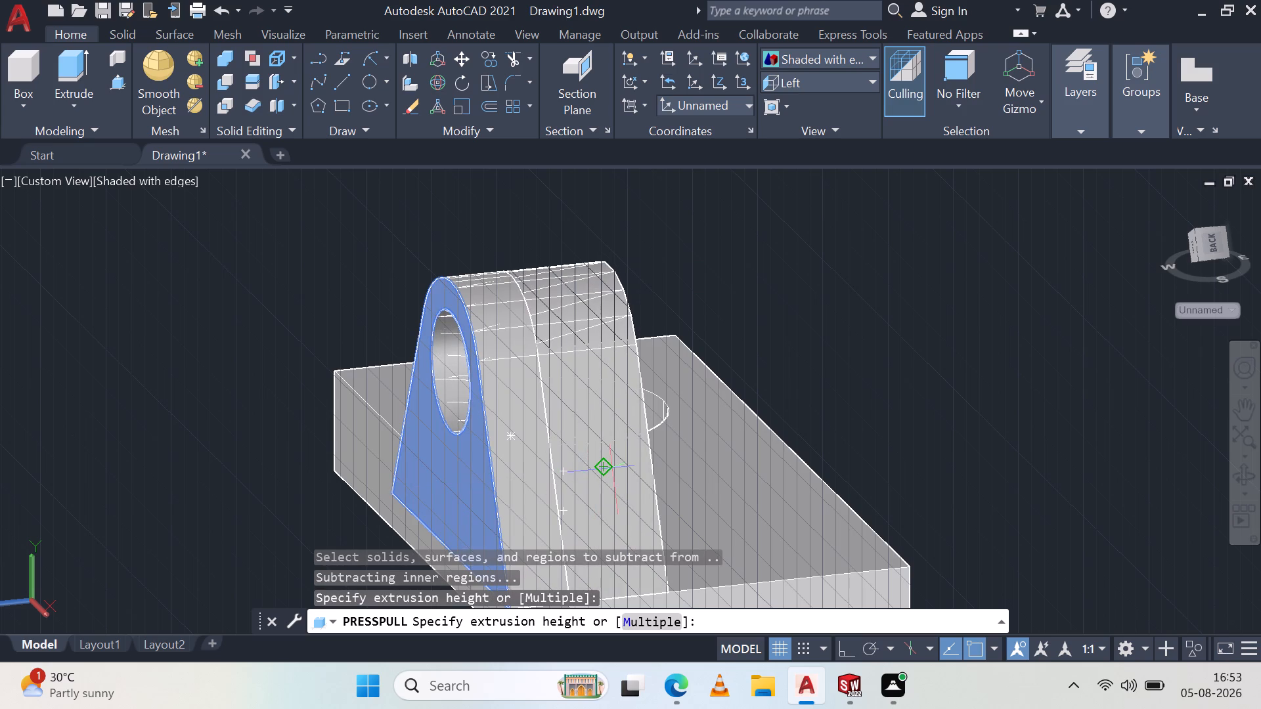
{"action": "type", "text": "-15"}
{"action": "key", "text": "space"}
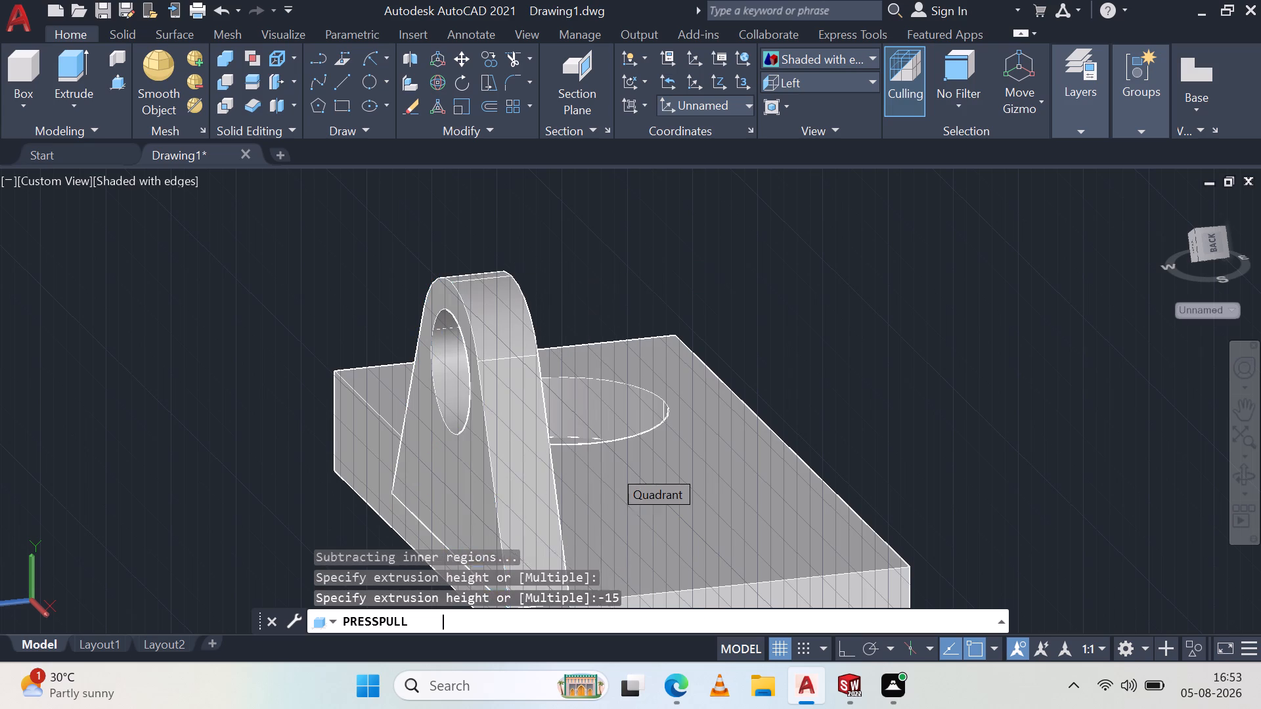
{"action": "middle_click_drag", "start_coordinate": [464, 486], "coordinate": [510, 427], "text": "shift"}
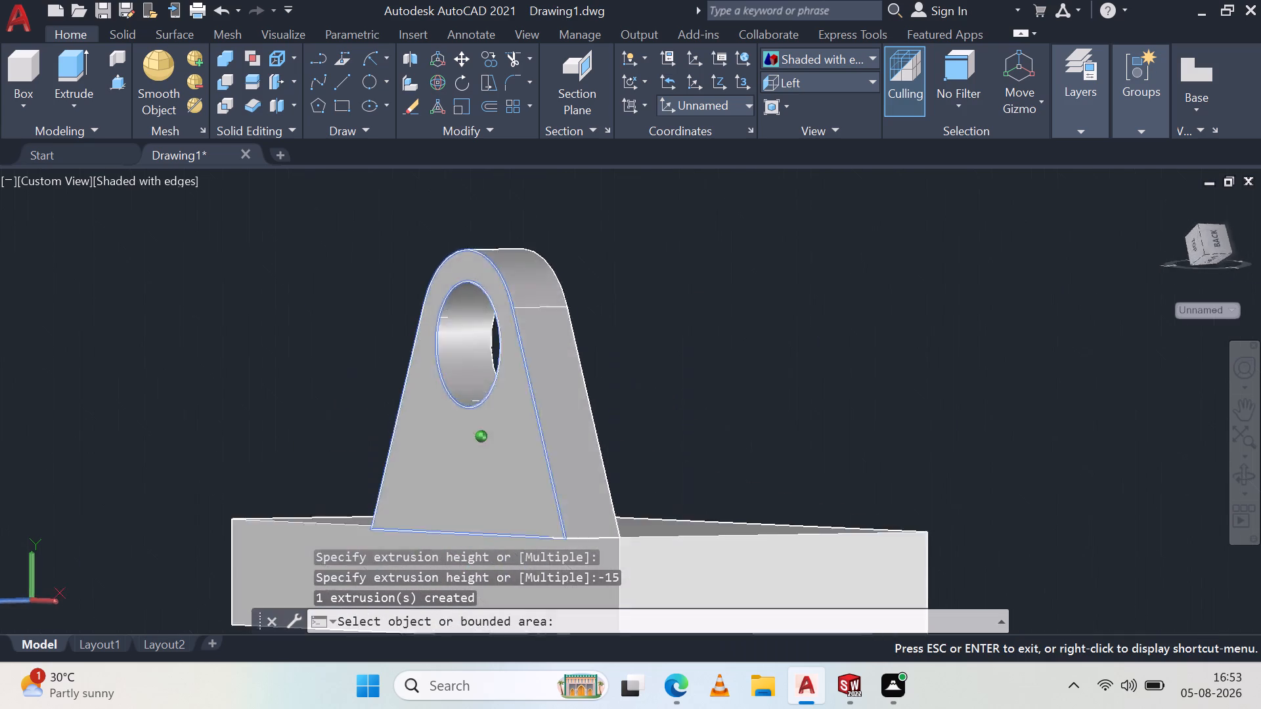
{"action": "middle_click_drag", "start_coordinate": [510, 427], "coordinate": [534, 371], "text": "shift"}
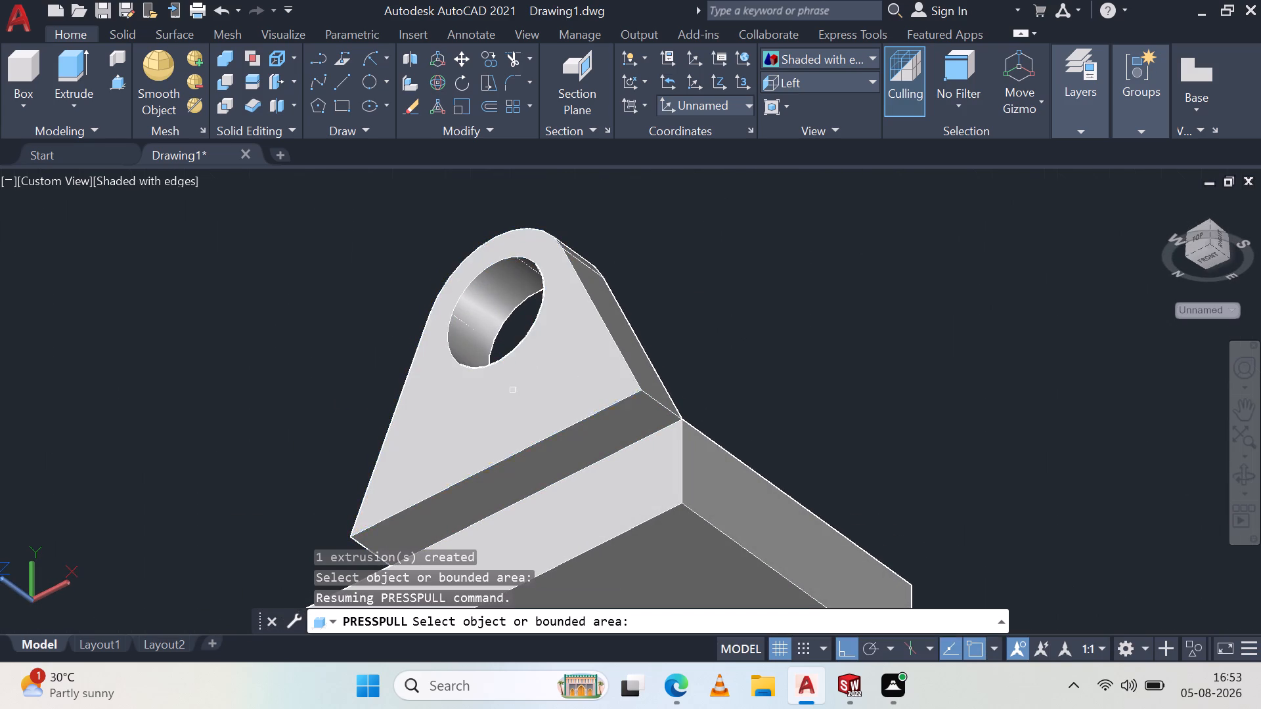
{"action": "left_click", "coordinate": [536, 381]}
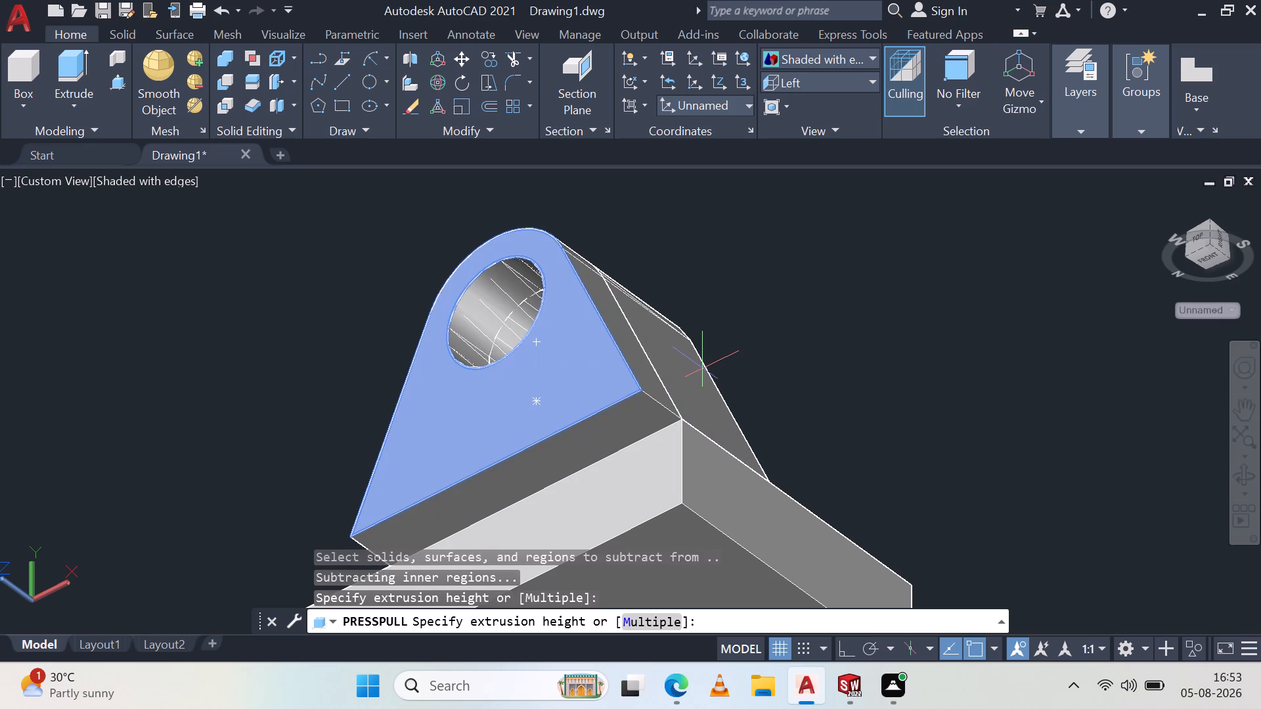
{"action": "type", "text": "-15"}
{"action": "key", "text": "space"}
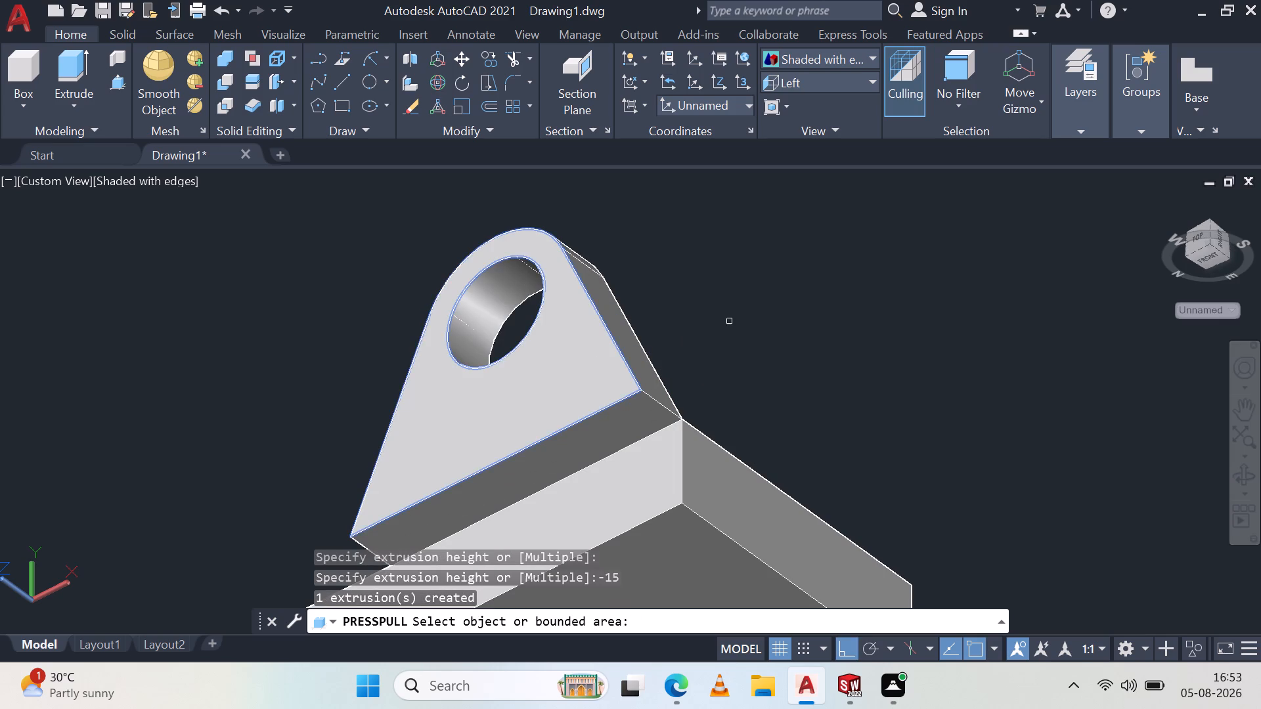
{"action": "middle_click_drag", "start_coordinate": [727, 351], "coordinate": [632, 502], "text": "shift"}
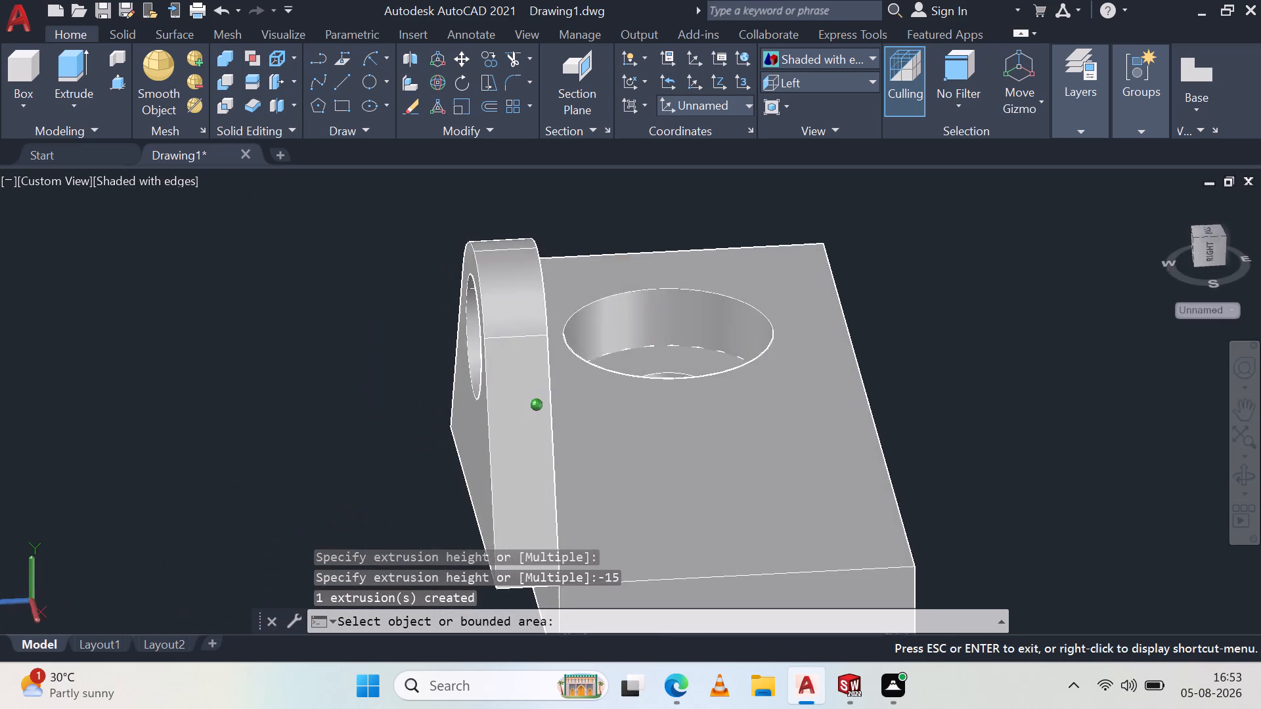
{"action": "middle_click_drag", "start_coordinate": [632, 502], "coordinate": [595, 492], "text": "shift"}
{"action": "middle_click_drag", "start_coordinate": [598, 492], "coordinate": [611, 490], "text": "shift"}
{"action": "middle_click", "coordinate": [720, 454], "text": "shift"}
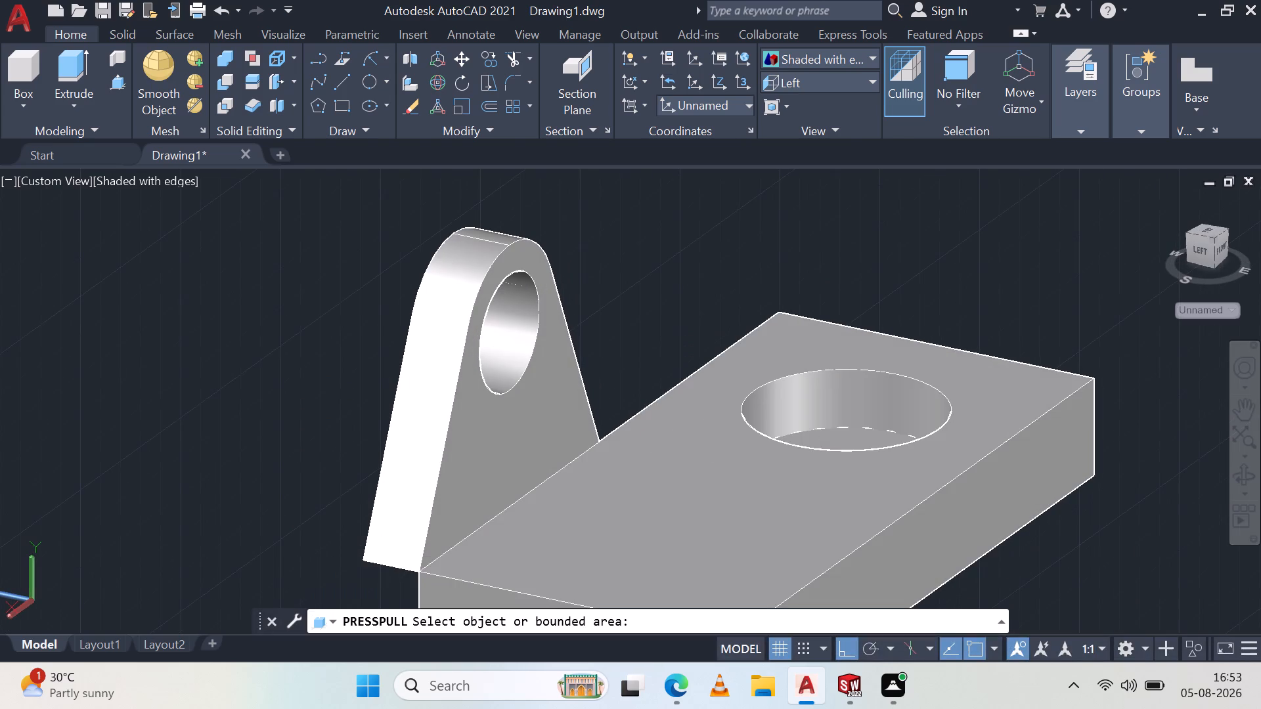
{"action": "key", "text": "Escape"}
Set the model view to Left.
{"action": "middle_click_drag", "start_coordinate": [775, 442], "coordinate": [719, 381]}
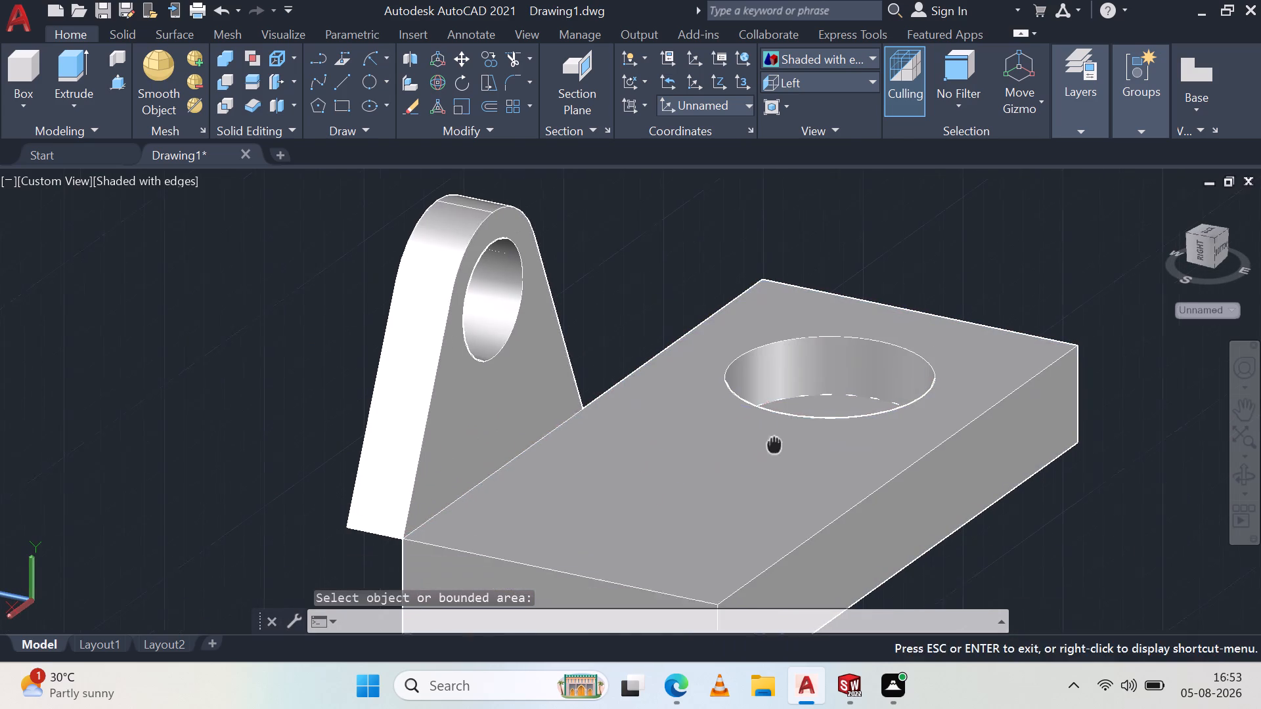
{"action": "middle_click_drag", "start_coordinate": [719, 381], "coordinate": [603, 297]}
{"action": "left_click", "coordinate": [855, 70]}
{"action": "left_click", "coordinate": [852, 80]}
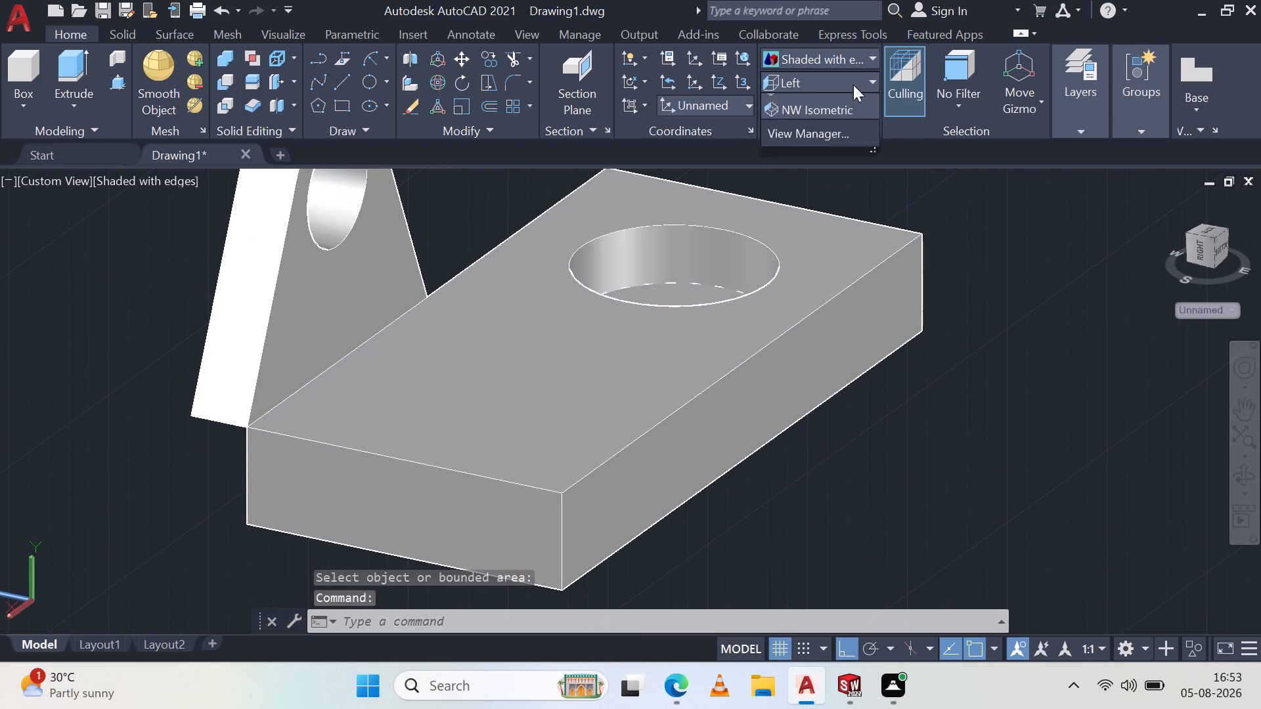
{"action": "left_click", "coordinate": [816, 145]}
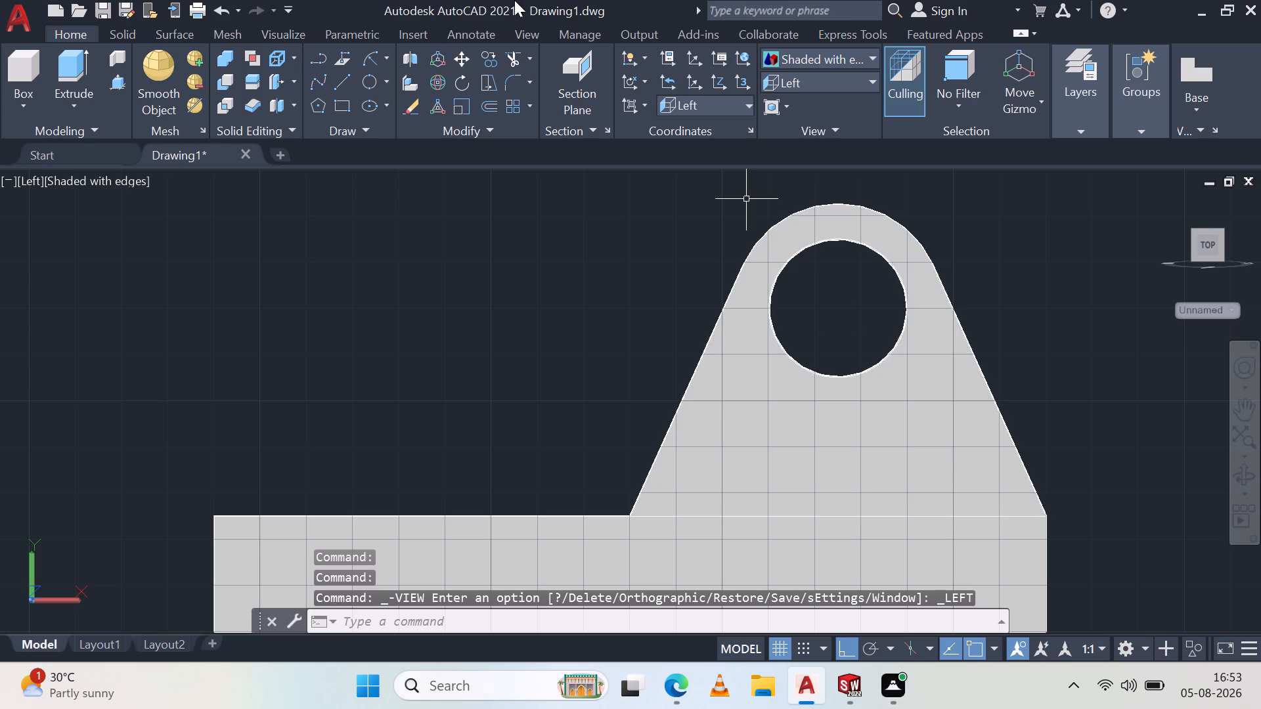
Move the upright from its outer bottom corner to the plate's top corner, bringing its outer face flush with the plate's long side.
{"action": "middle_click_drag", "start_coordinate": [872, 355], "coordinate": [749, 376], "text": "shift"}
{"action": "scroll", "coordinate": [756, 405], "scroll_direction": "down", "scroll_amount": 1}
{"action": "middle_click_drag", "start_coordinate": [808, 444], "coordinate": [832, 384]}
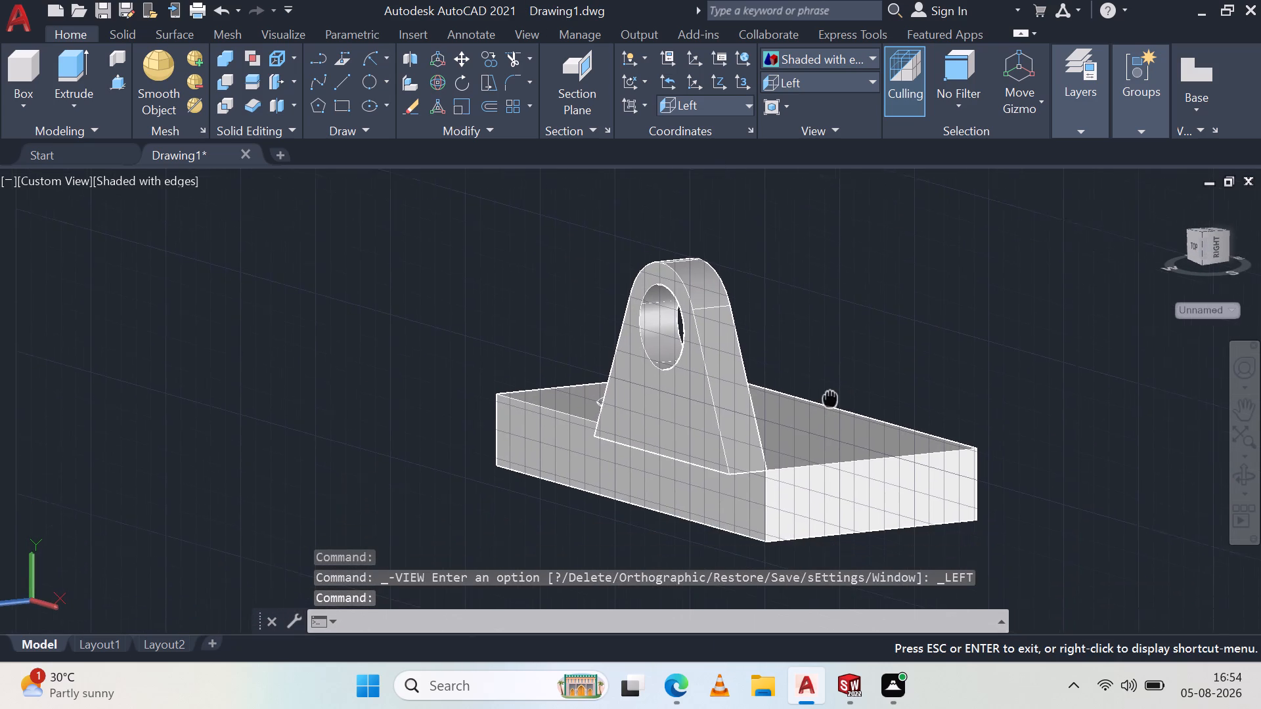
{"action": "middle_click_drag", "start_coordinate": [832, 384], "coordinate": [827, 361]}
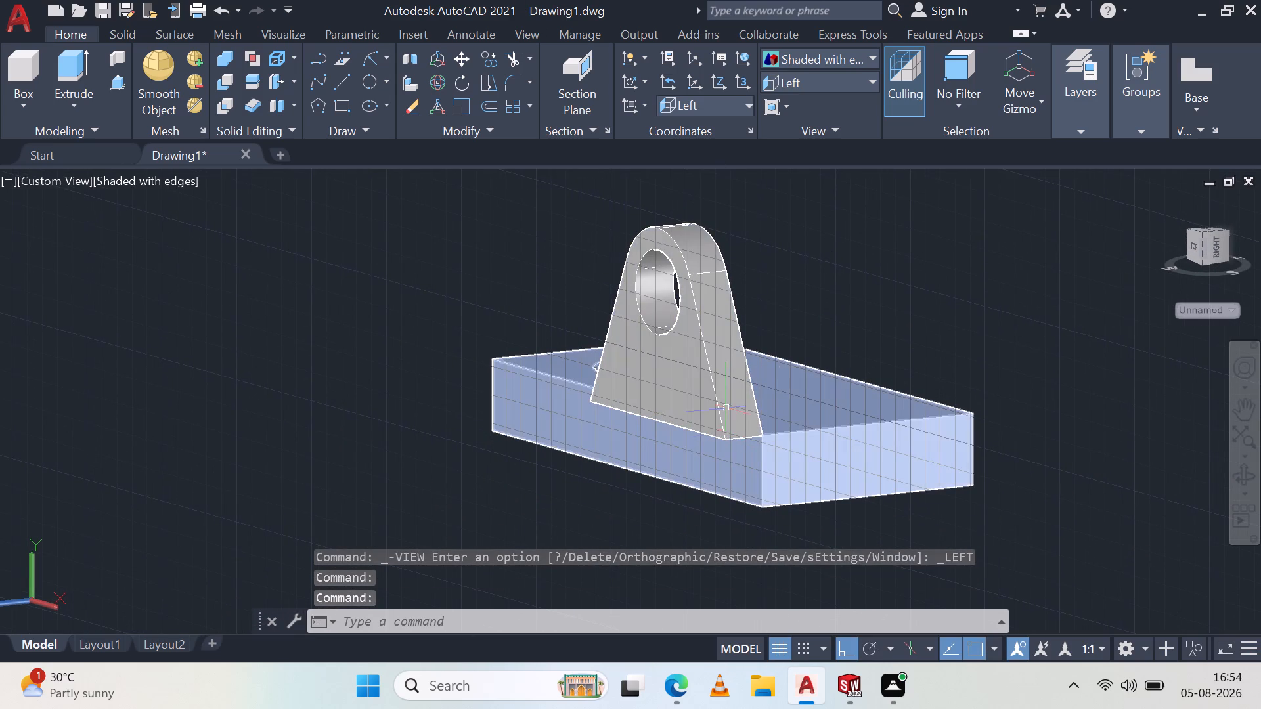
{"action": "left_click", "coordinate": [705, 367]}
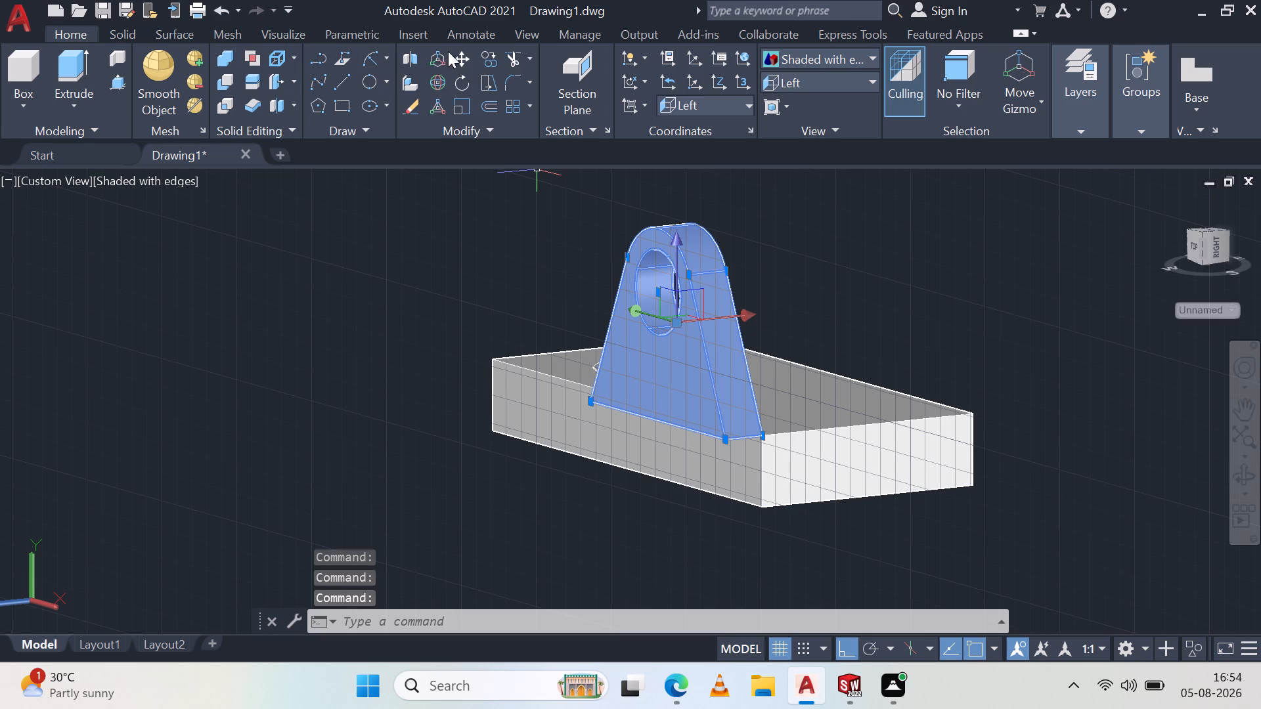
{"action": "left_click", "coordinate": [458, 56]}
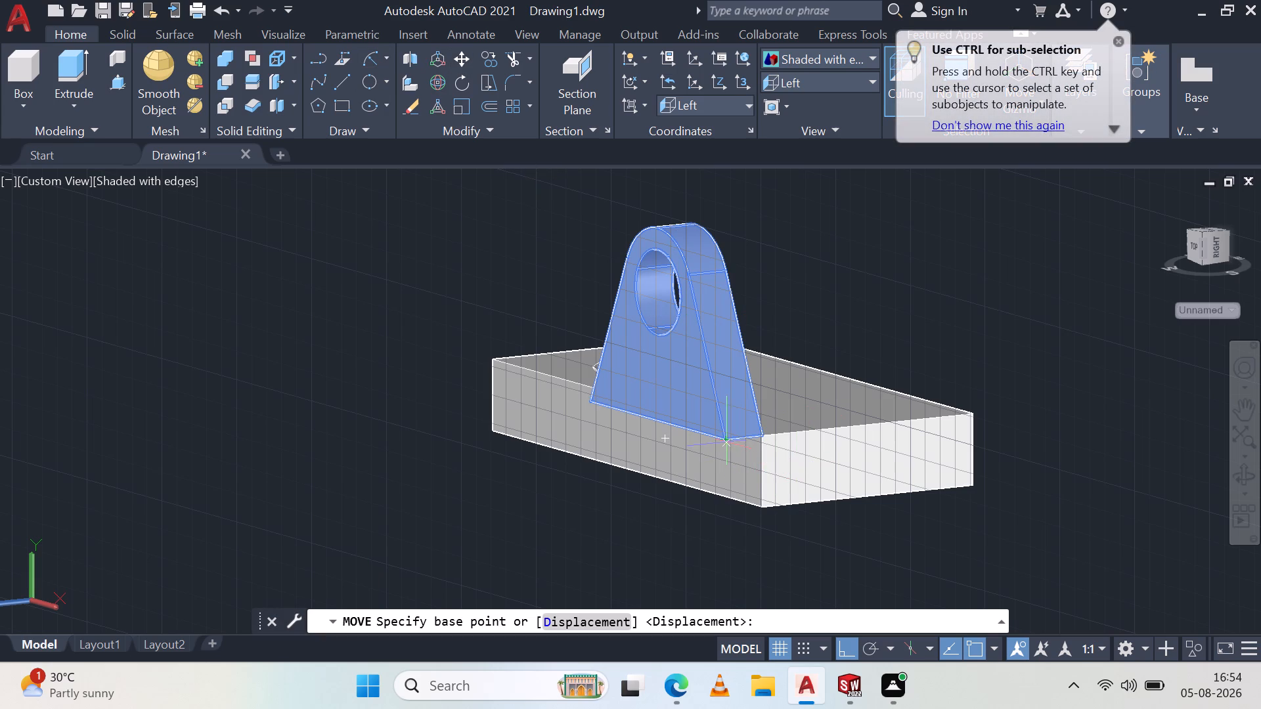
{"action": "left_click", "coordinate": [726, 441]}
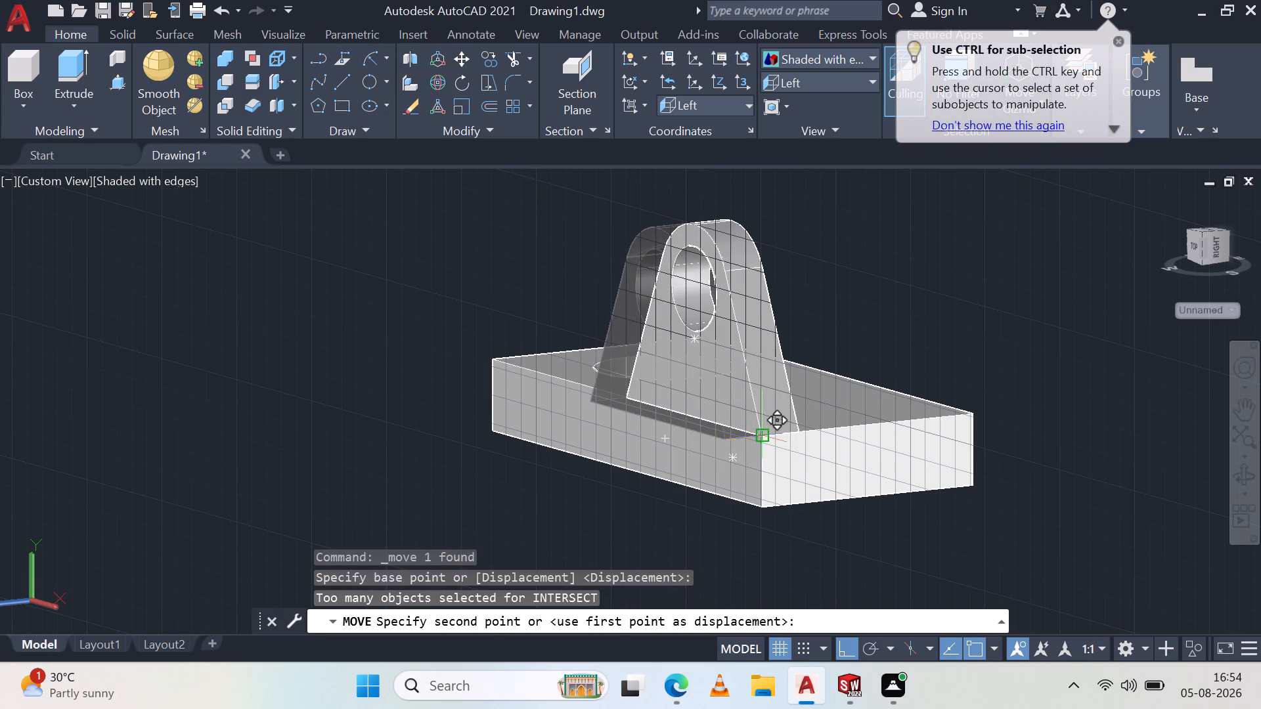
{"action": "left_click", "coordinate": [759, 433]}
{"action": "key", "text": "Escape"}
Delete the solid upright, keeping its outline and circle.
{"action": "scroll", "coordinate": [797, 408], "scroll_direction": "down", "scroll_amount": 1}
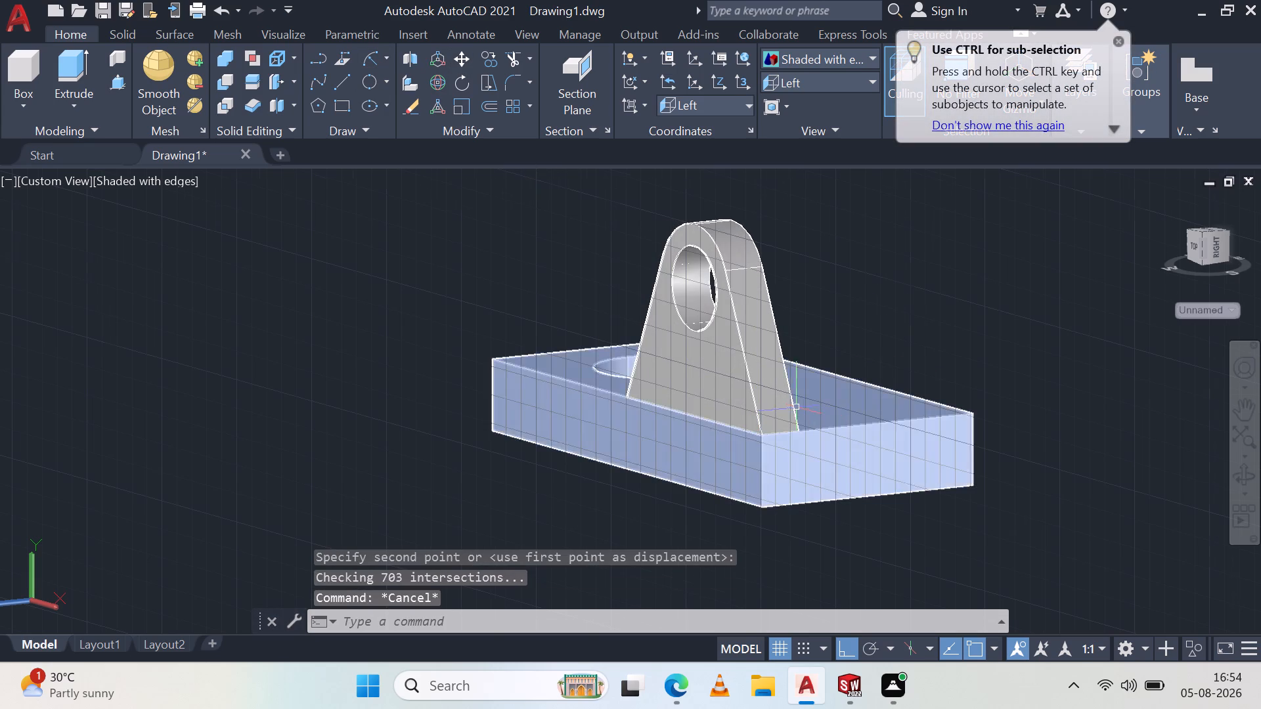
{"action": "scroll", "coordinate": [797, 408], "scroll_direction": "down", "scroll_amount": 2}
{"action": "scroll", "coordinate": [793, 404], "scroll_direction": "up", "scroll_amount": 4}
{"action": "scroll", "coordinate": [778, 463], "scroll_direction": "up", "scroll_amount": 5}
{"action": "middle_click_drag", "start_coordinate": [851, 307], "coordinate": [824, 335]}
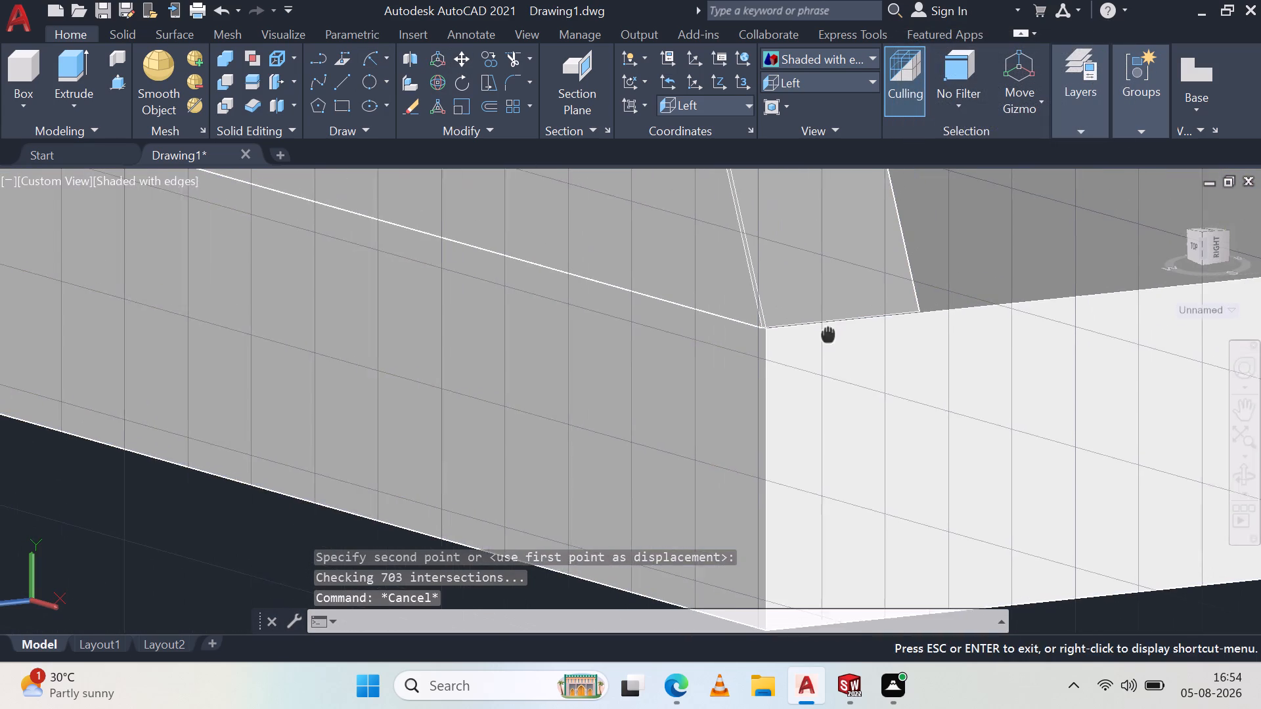
{"action": "middle_click_drag", "start_coordinate": [824, 335], "coordinate": [812, 345]}
{"action": "left_click", "coordinate": [742, 276]}
{"action": "key", "text": "Delete"}
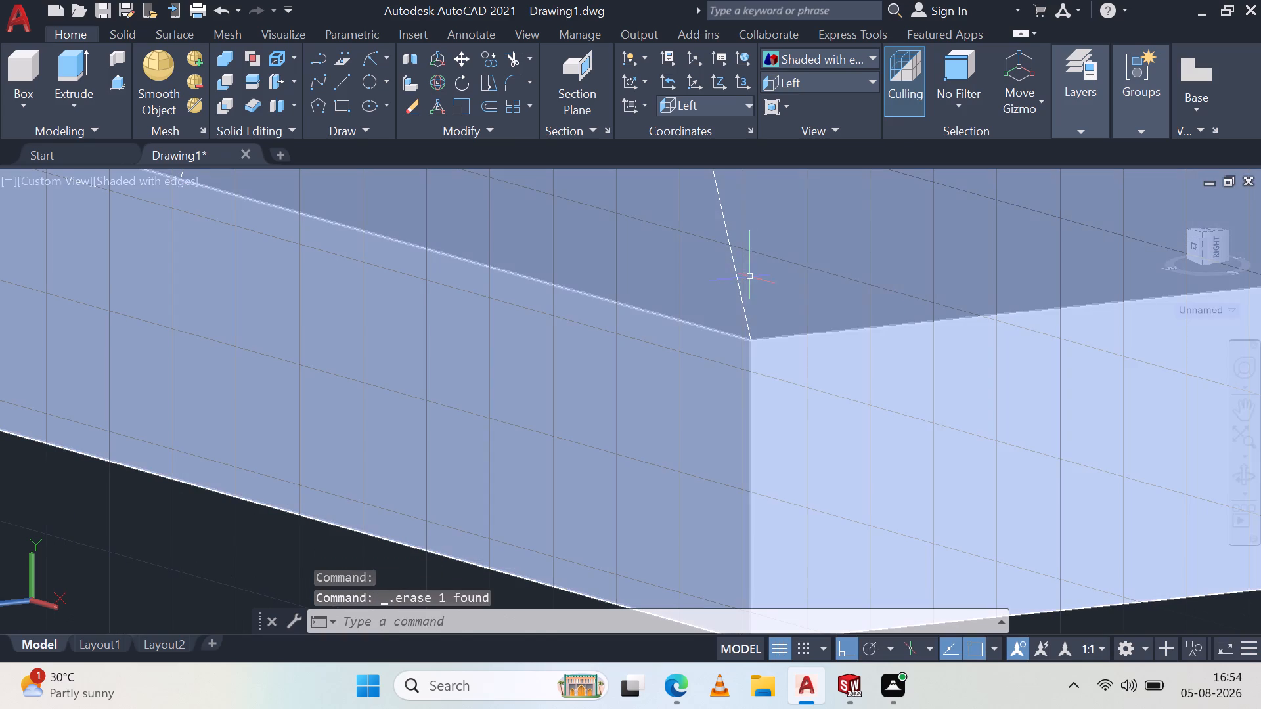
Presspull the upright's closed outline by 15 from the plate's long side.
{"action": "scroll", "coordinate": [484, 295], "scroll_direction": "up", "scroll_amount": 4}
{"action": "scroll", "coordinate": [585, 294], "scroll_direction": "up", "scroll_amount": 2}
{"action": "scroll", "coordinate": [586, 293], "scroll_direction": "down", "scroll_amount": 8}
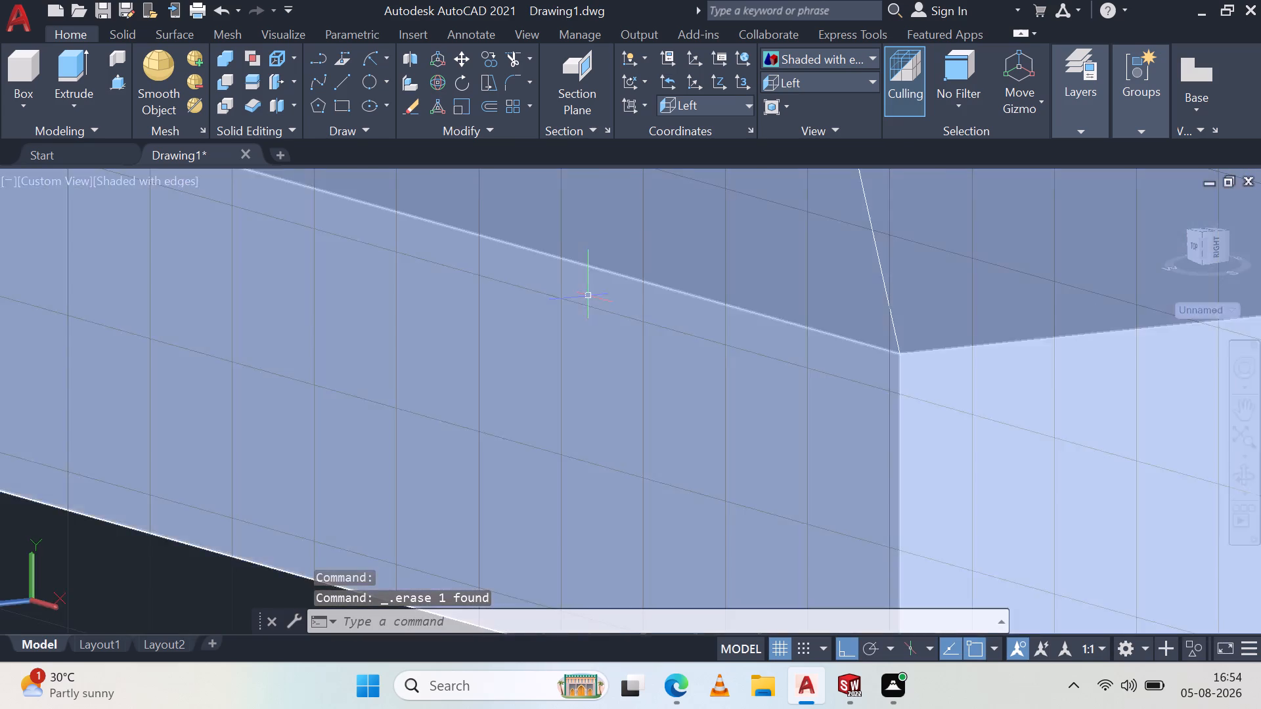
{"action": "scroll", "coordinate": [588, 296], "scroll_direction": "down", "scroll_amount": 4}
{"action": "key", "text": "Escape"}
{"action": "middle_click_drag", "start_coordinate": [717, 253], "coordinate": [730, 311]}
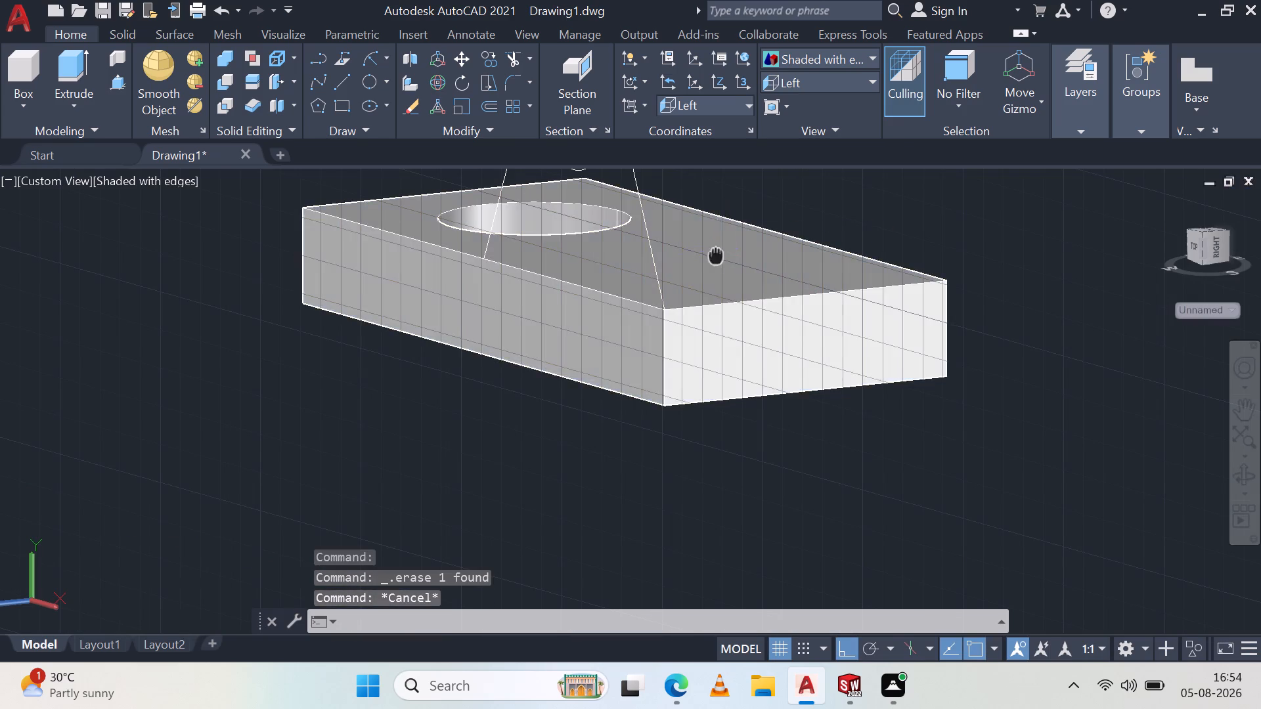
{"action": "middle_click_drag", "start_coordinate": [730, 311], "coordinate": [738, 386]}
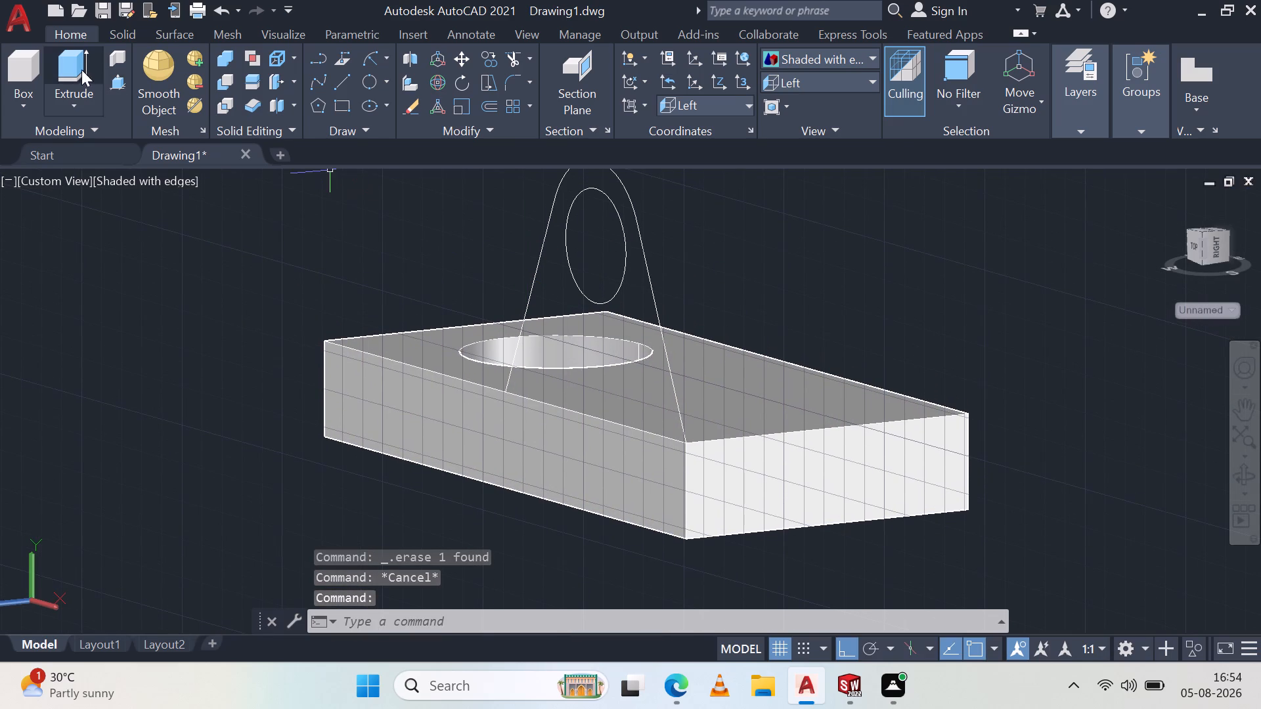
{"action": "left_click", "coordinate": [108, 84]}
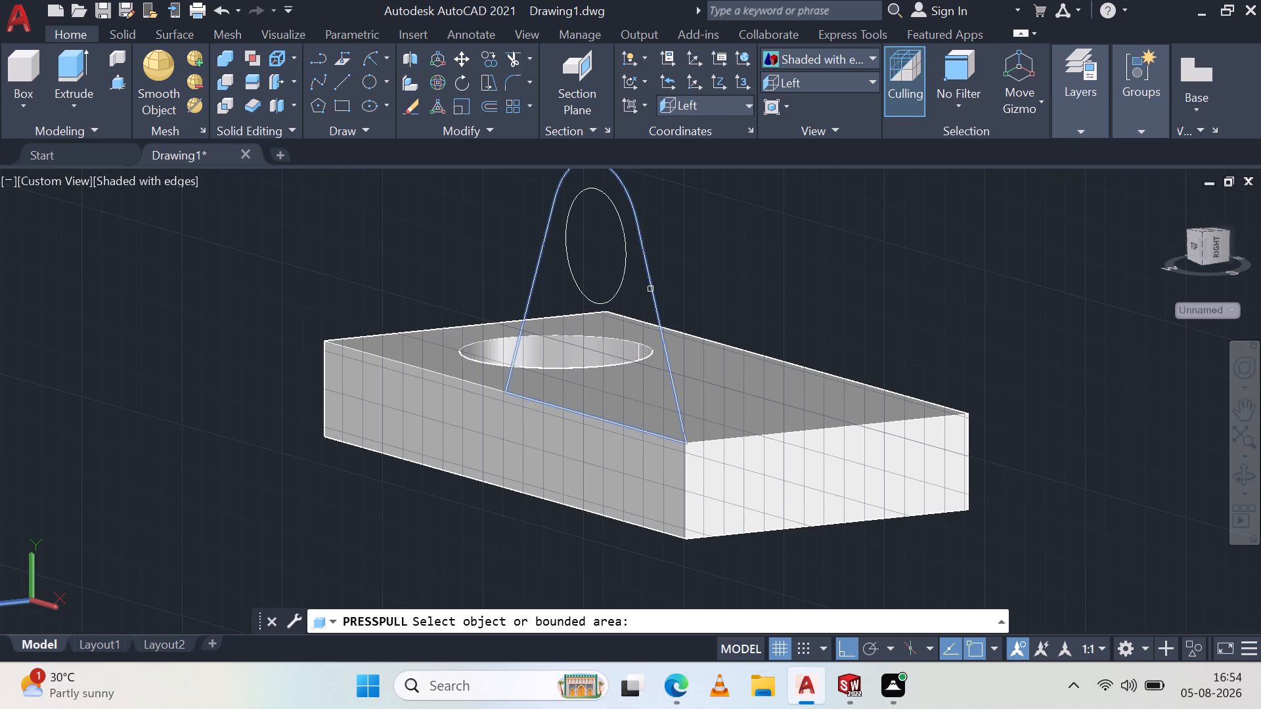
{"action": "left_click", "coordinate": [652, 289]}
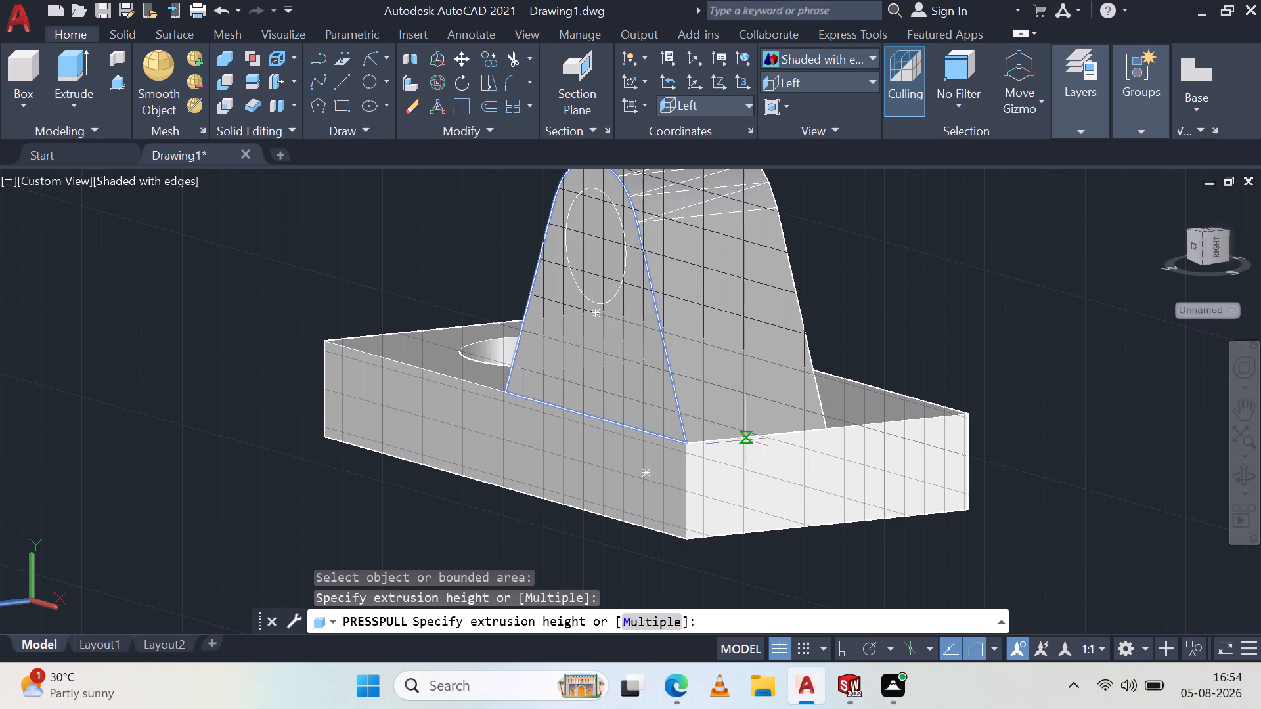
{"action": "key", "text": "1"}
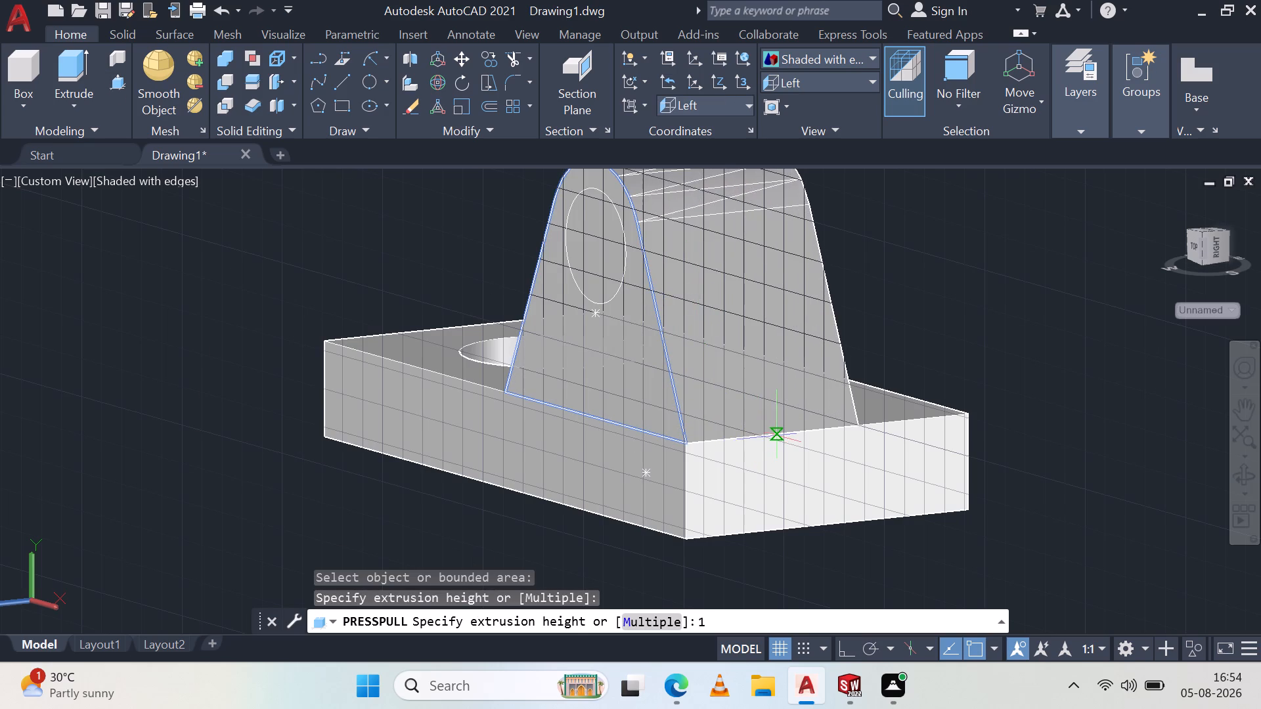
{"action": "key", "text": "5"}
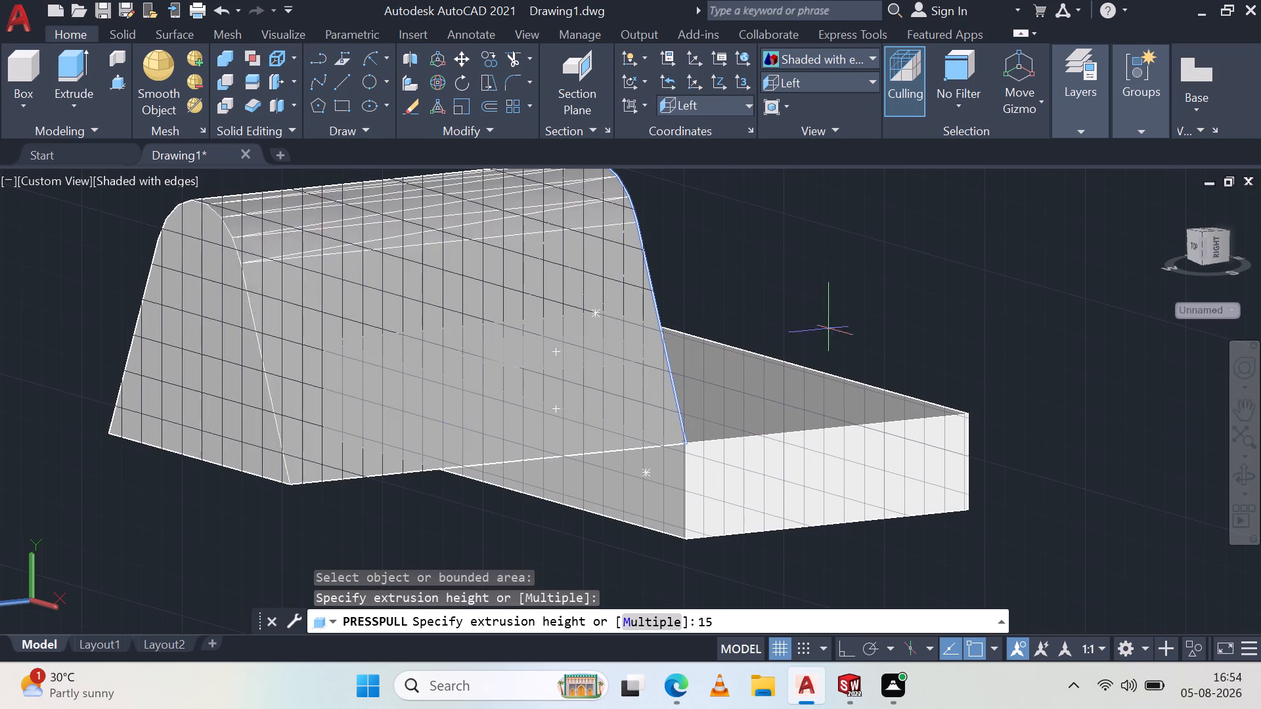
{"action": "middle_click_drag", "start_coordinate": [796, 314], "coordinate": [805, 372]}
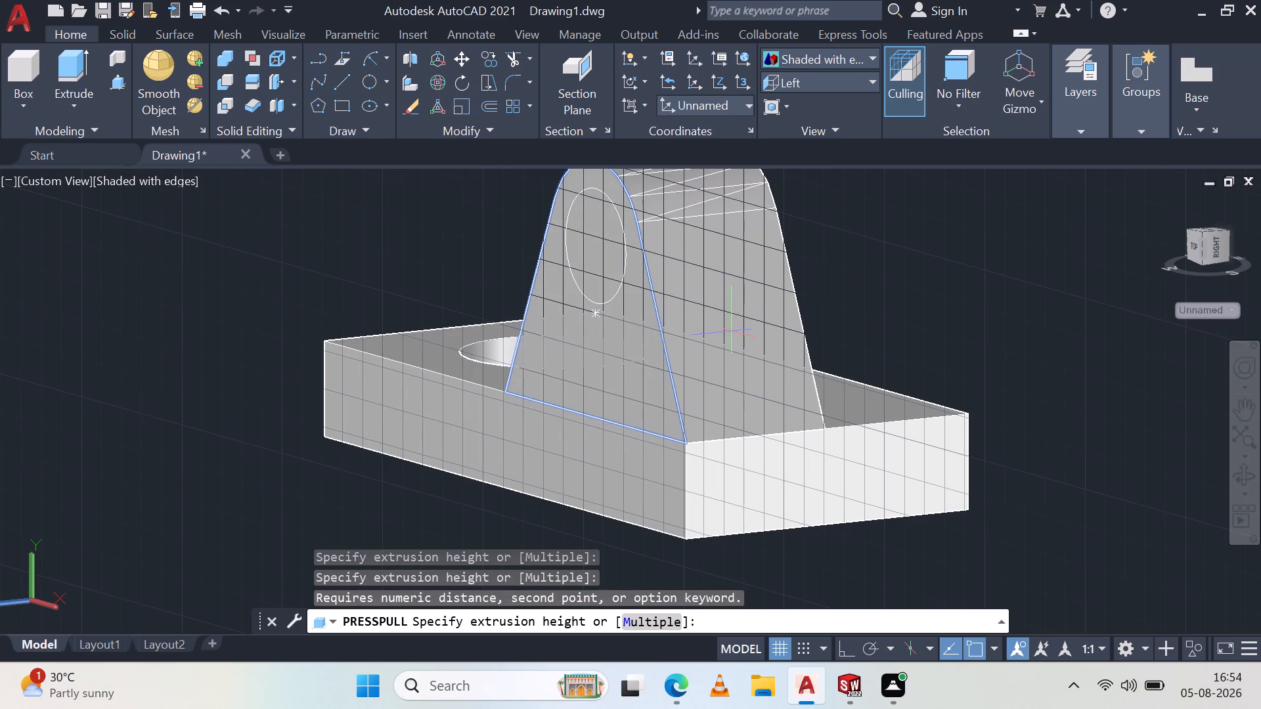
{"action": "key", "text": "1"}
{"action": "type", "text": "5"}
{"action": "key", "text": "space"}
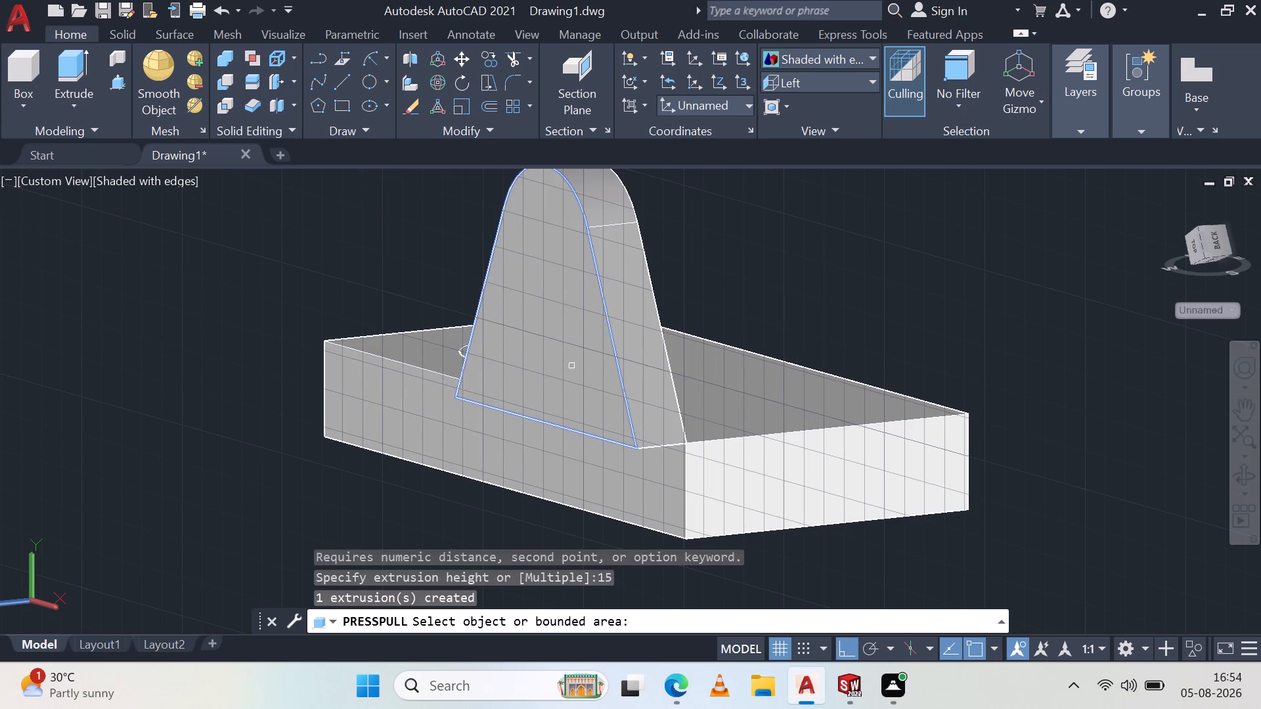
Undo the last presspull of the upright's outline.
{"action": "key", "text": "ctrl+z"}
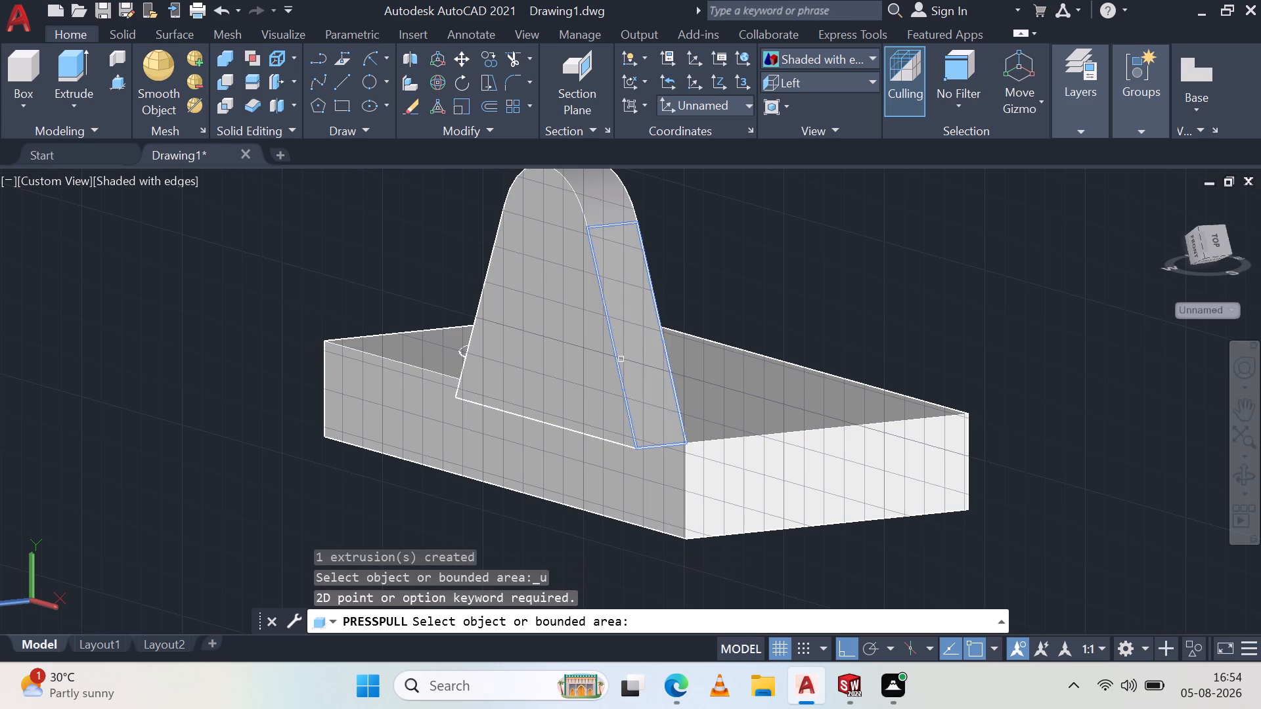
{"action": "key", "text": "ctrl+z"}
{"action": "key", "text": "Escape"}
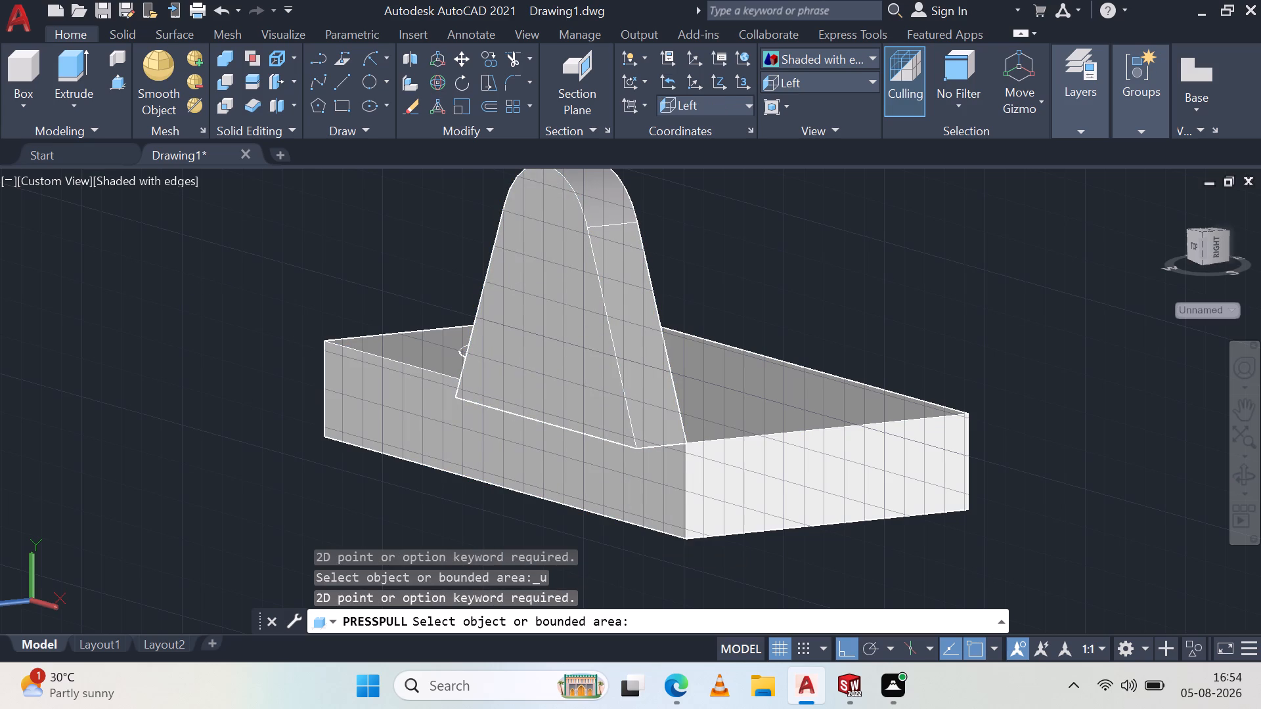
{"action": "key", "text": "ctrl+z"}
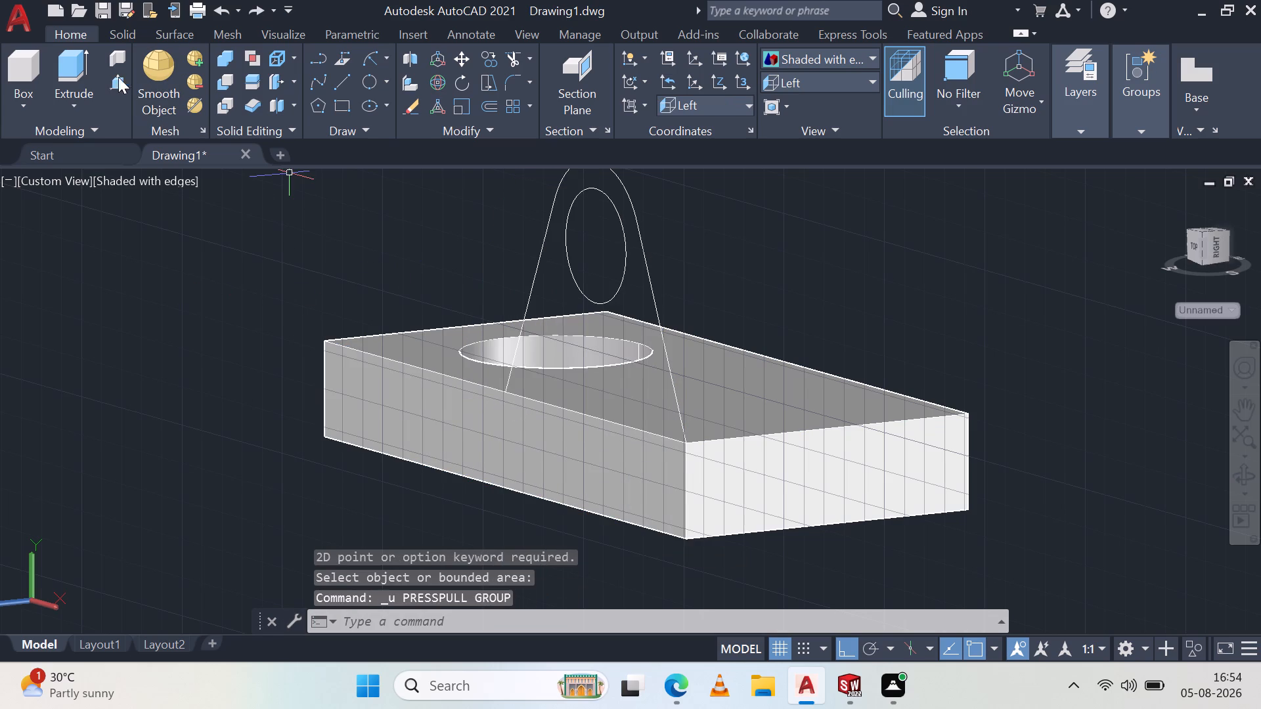
Presspull the upright's outline by -15 so it extrudes inward over the plate.
{"action": "left_click", "coordinate": [109, 80]}
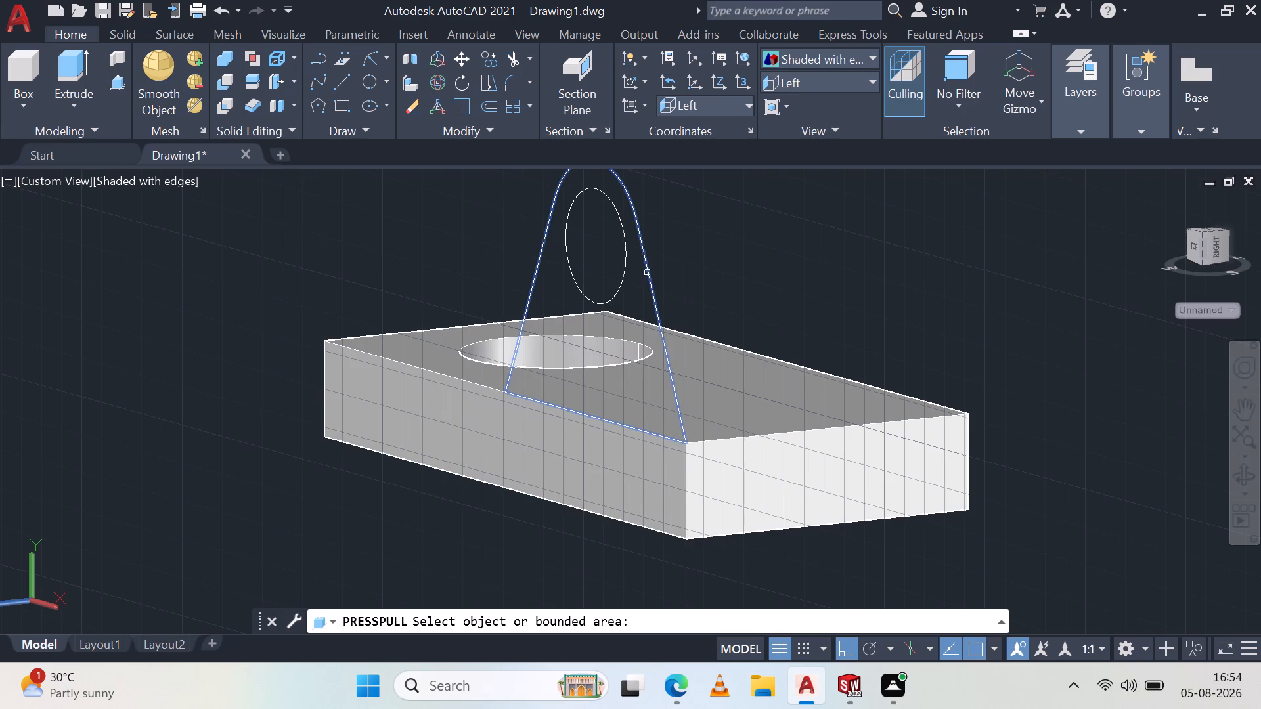
{"action": "left_click", "coordinate": [648, 273]}
{"action": "type", "text": "-15"}
{"action": "key", "text": "space"}
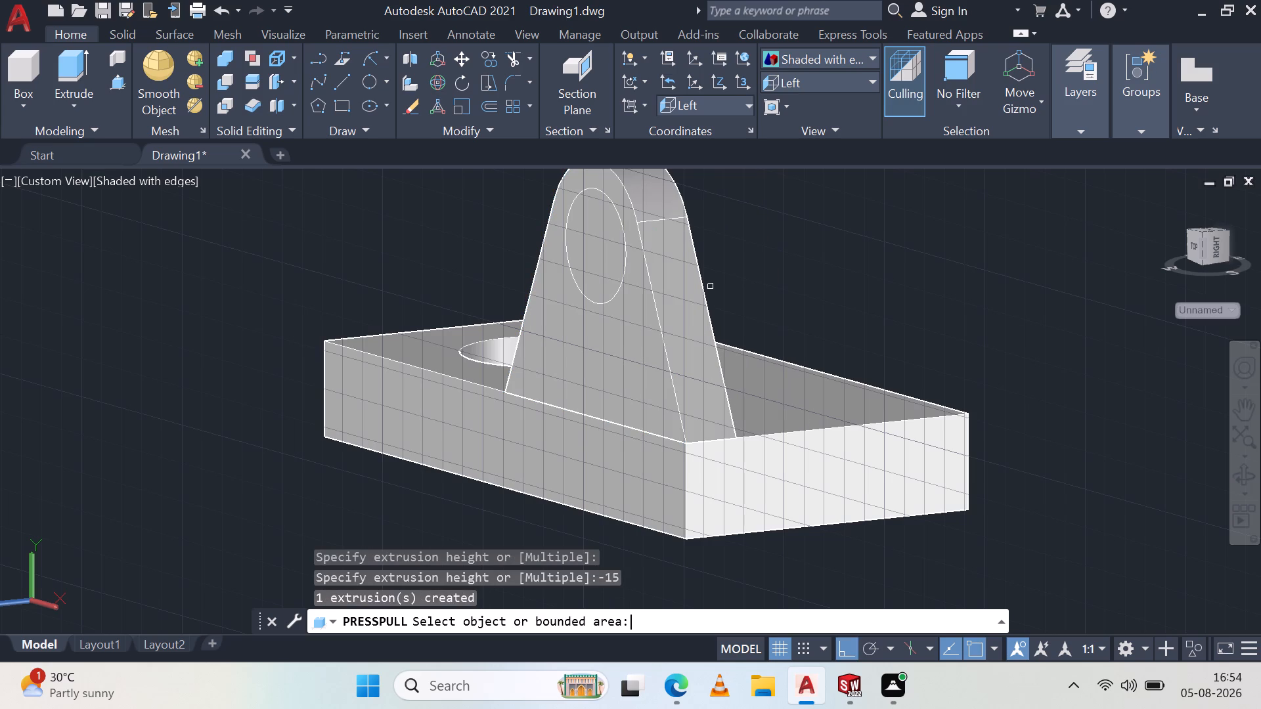
{"action": "key", "text": "Escape"}
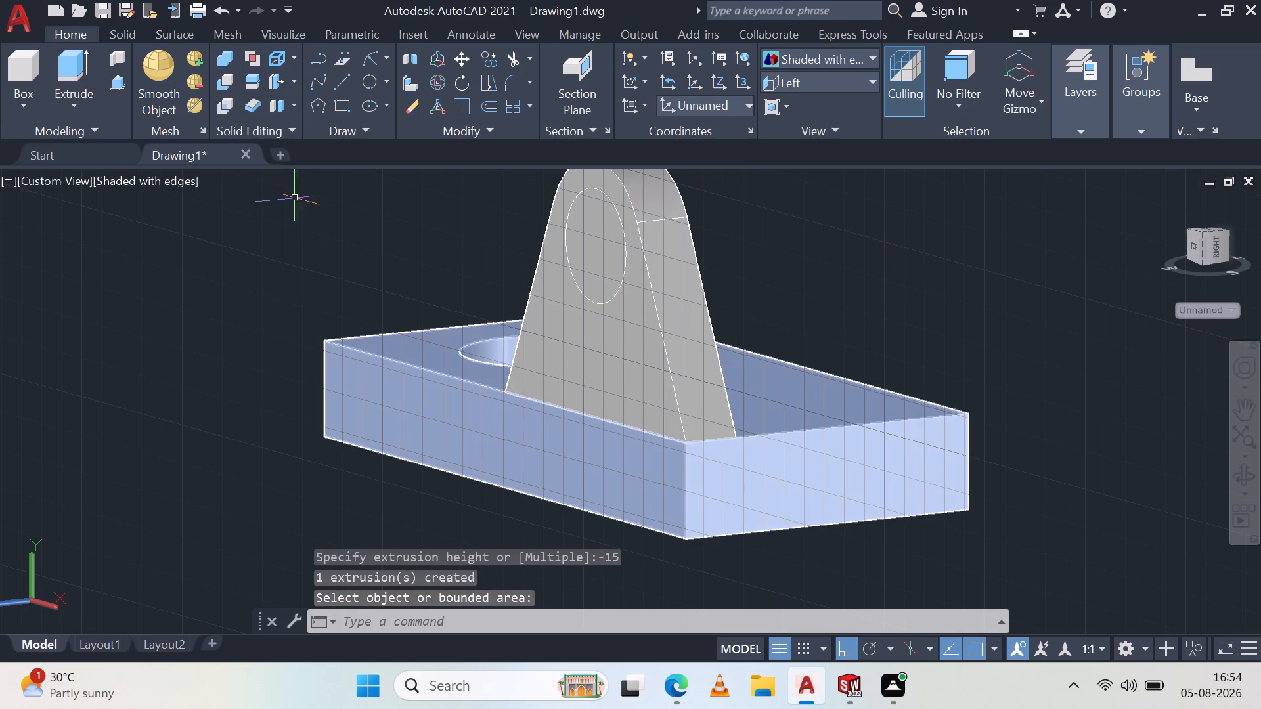
Presspull the circle through the upright's full thickness to cut its hole.
{"action": "left_click", "coordinate": [118, 77]}
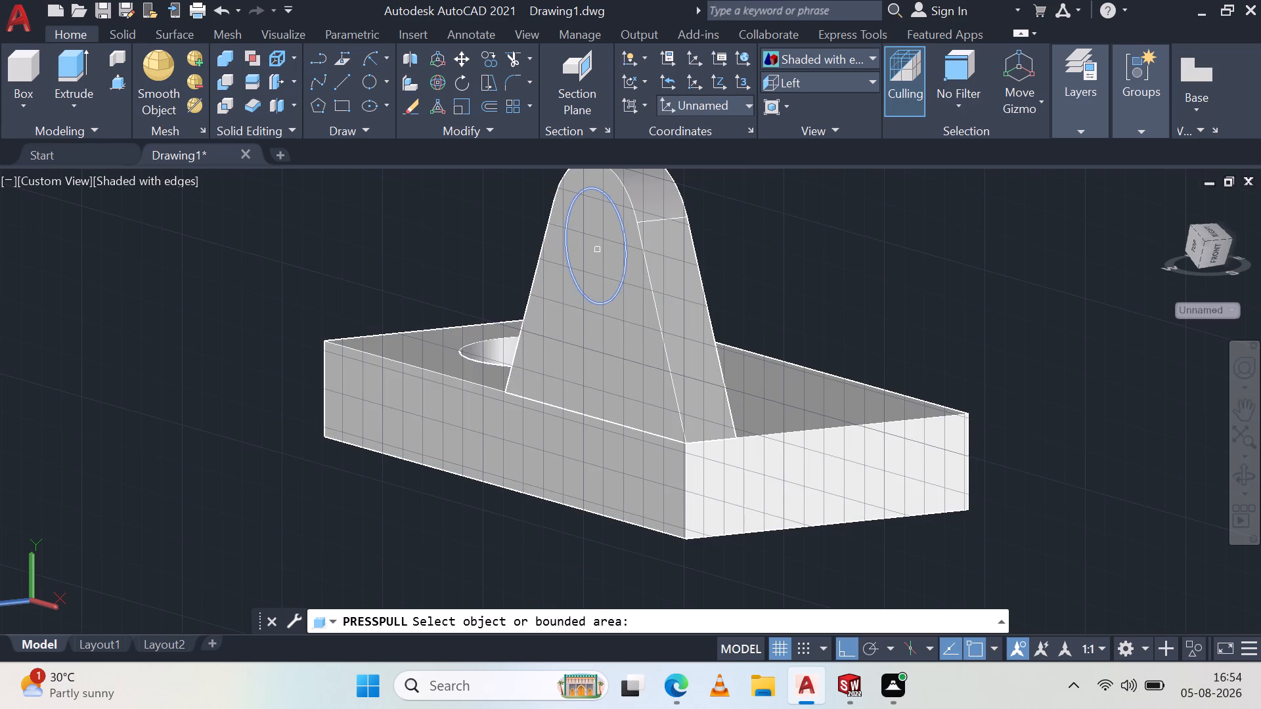
{"action": "left_click", "coordinate": [598, 250]}
{"action": "left_click_drag", "start_coordinate": [885, 242], "coordinate": [900, 238]}
{"action": "key", "text": "Escape"}
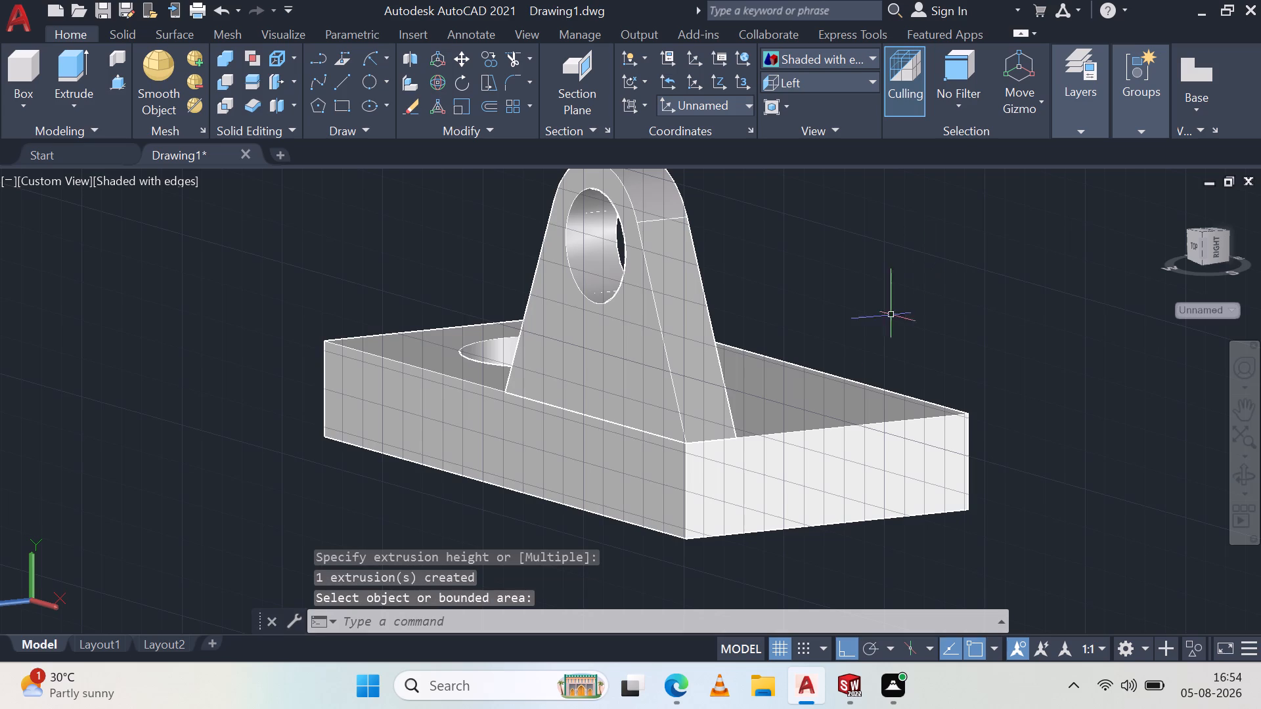
Copy the upright from its bottom inner corner to the plate's opposite top corner, placing a second upright along the other long side.
{"action": "left_click", "coordinate": [692, 332]}
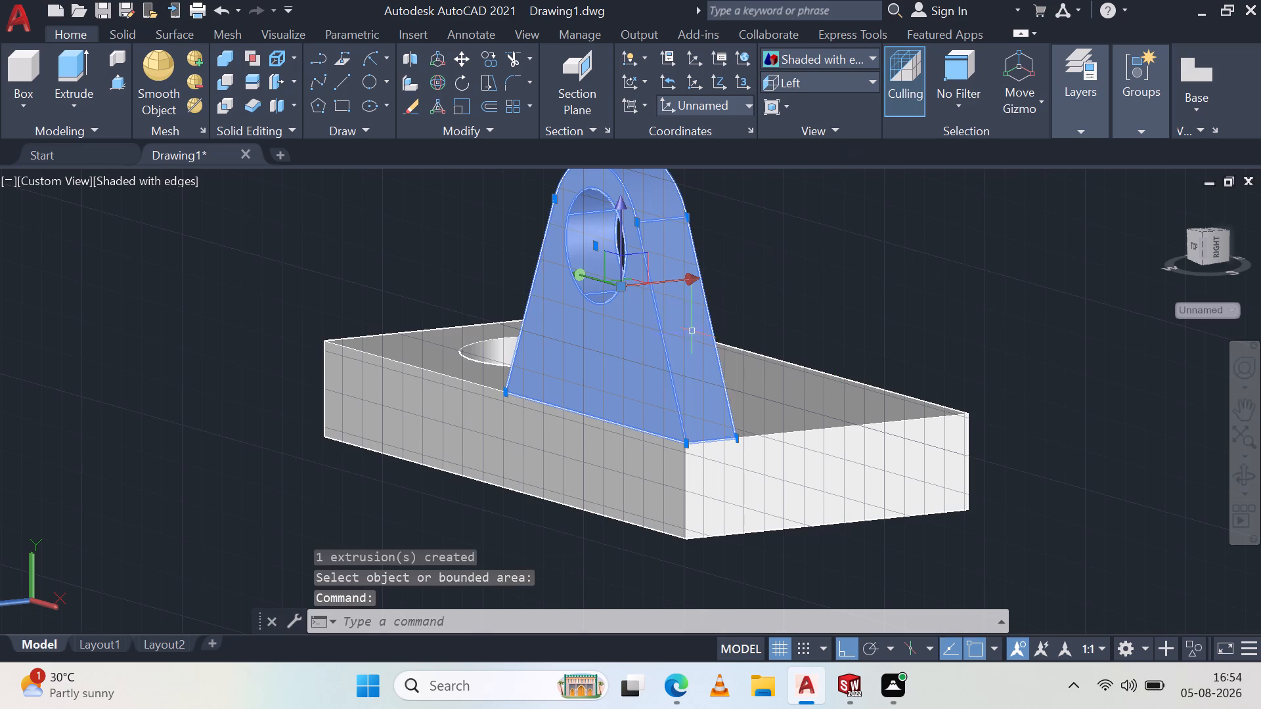
{"action": "left_click", "coordinate": [487, 58]}
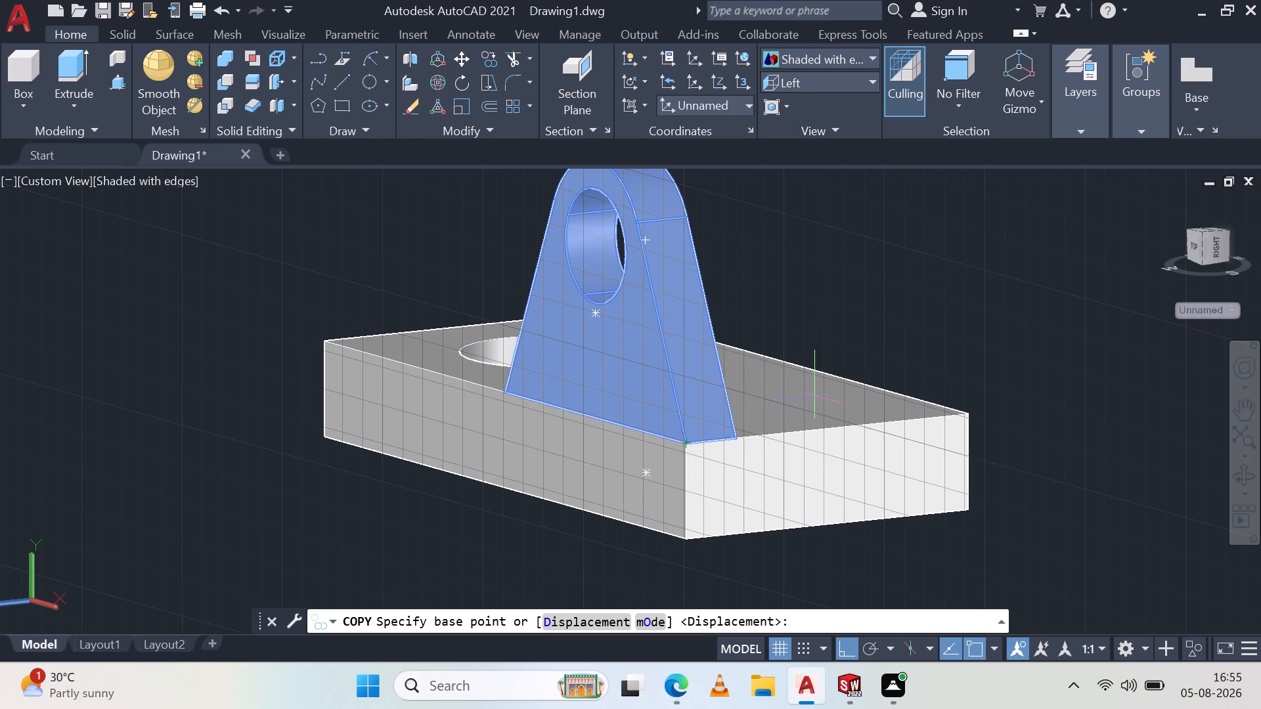
{"action": "middle_click_drag", "start_coordinate": [890, 393], "coordinate": [820, 421], "text": "shift"}
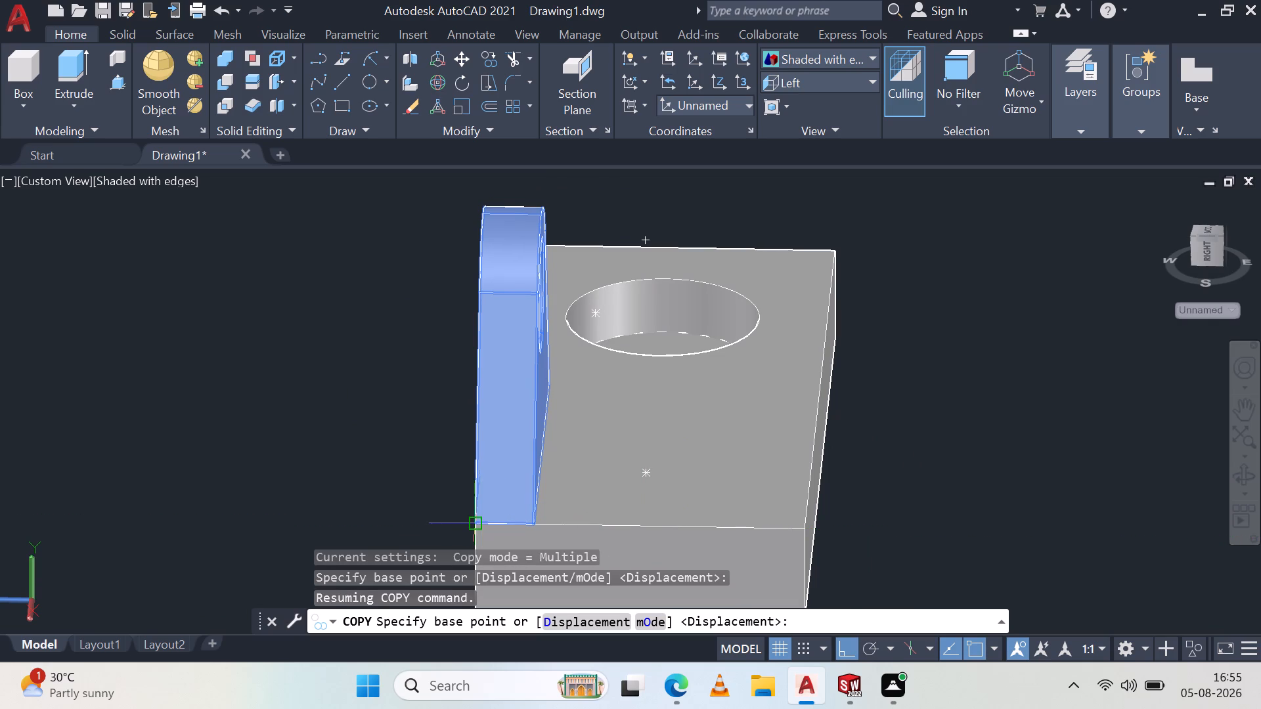
{"action": "left_click", "coordinate": [529, 526]}
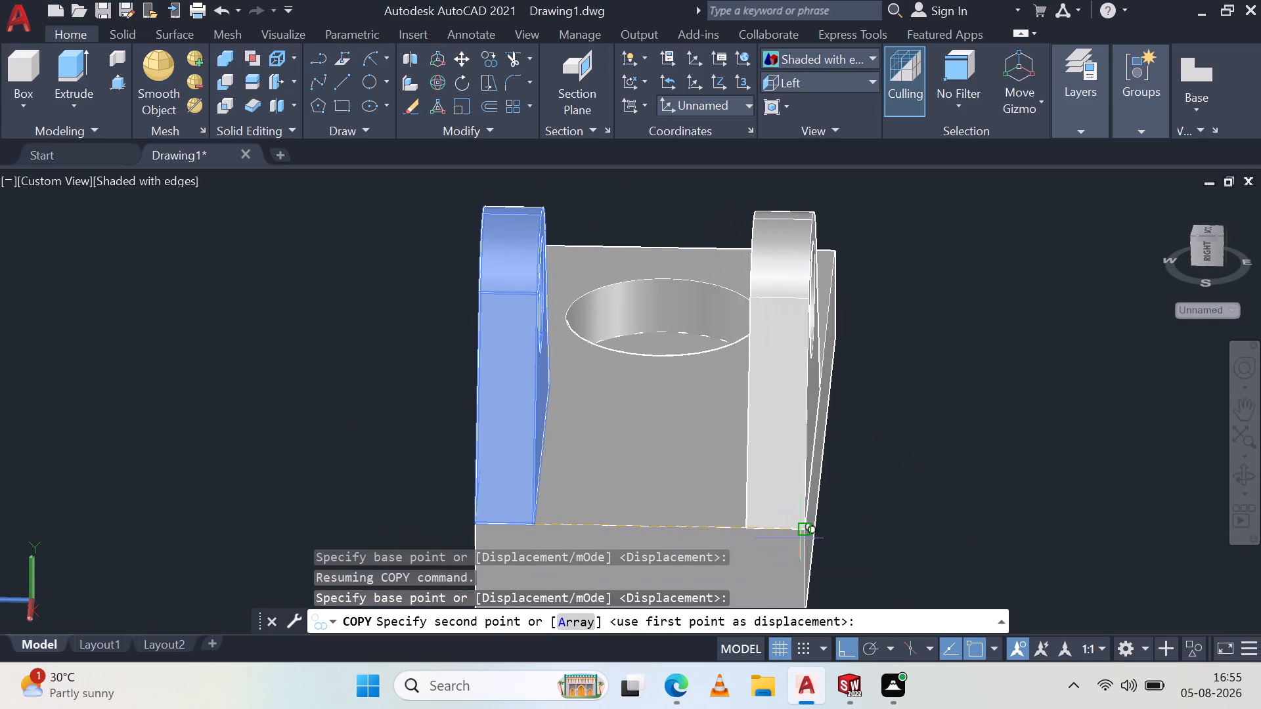
{"action": "middle_click_drag", "start_coordinate": [807, 532], "coordinate": [856, 443]}
{"action": "middle_click", "coordinate": [856, 443]}
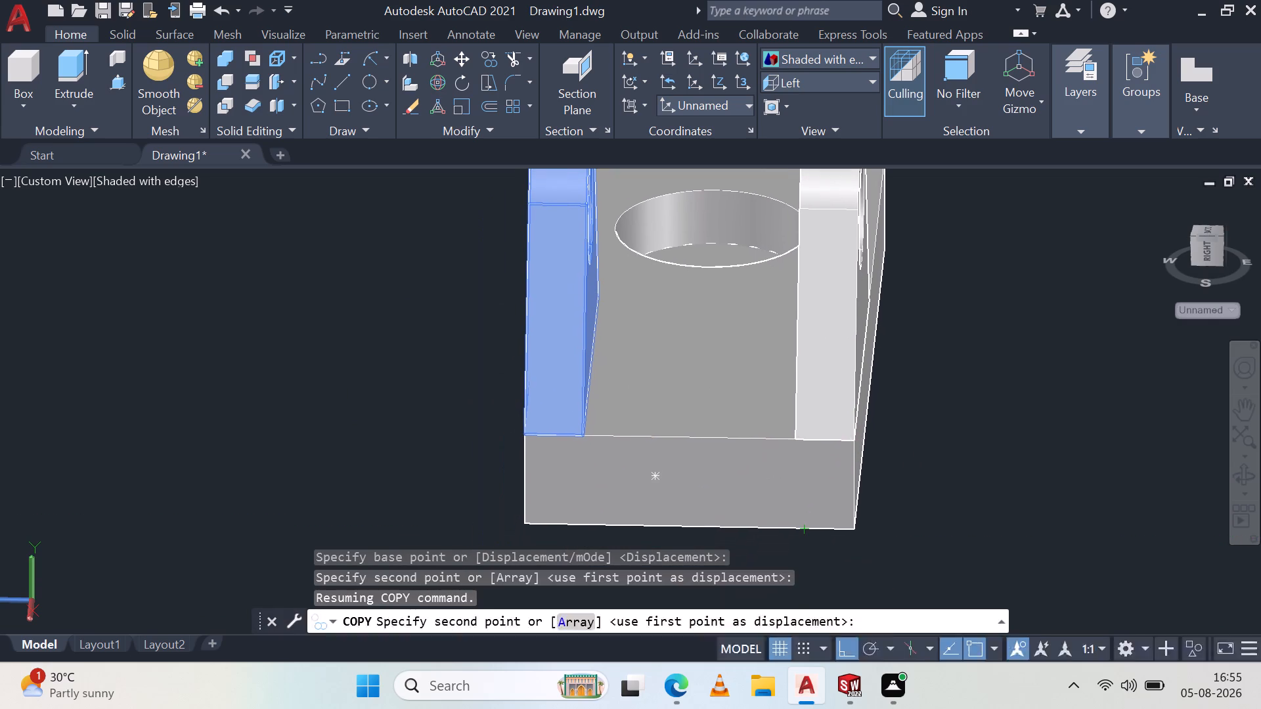
{"action": "middle_click_drag", "start_coordinate": [889, 392], "coordinate": [868, 486], "text": "shift"}
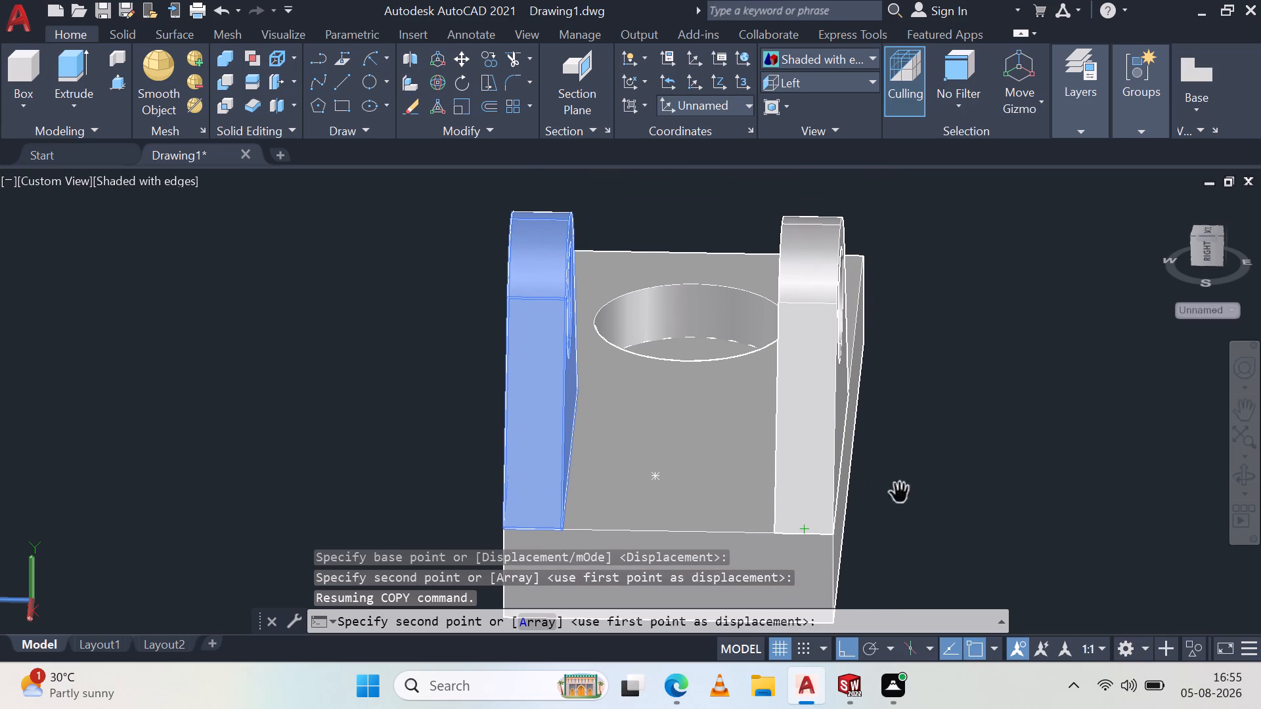
{"action": "key", "text": "Escape"}
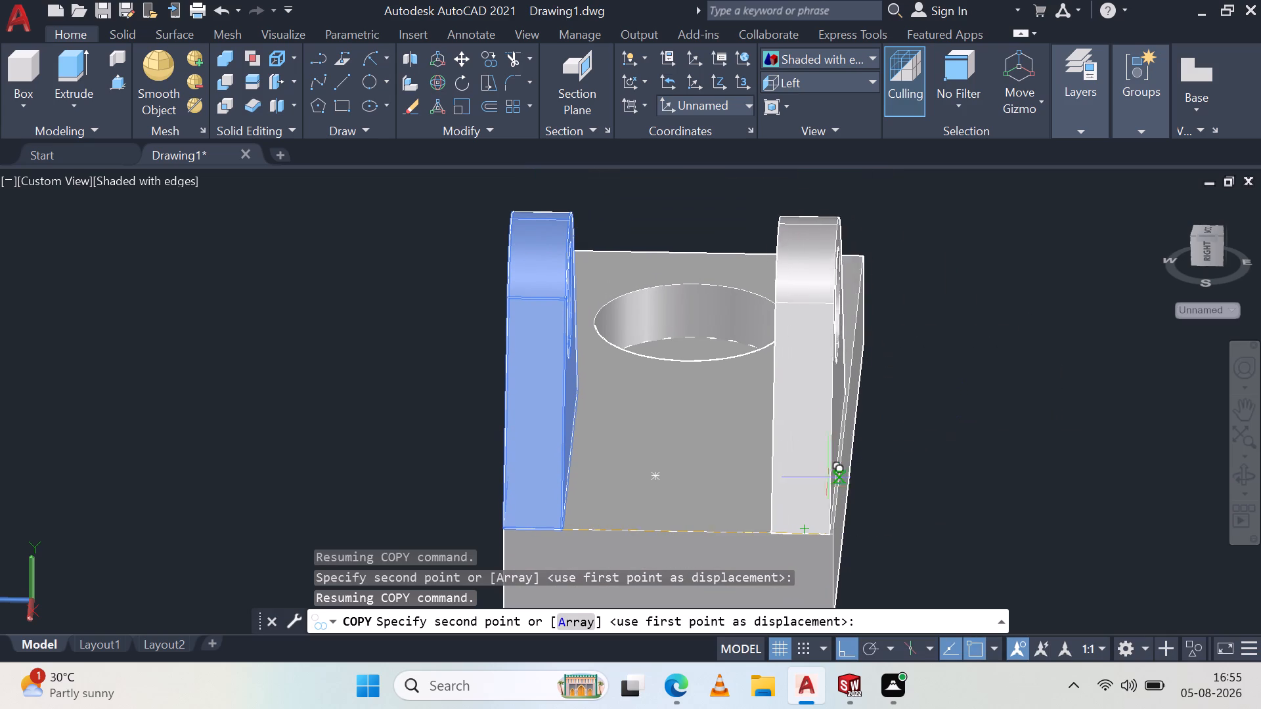
{"action": "scroll", "coordinate": [861, 484], "scroll_direction": "up", "scroll_amount": 2}
{"action": "middle_click_drag", "start_coordinate": [856, 523], "coordinate": [903, 281]}
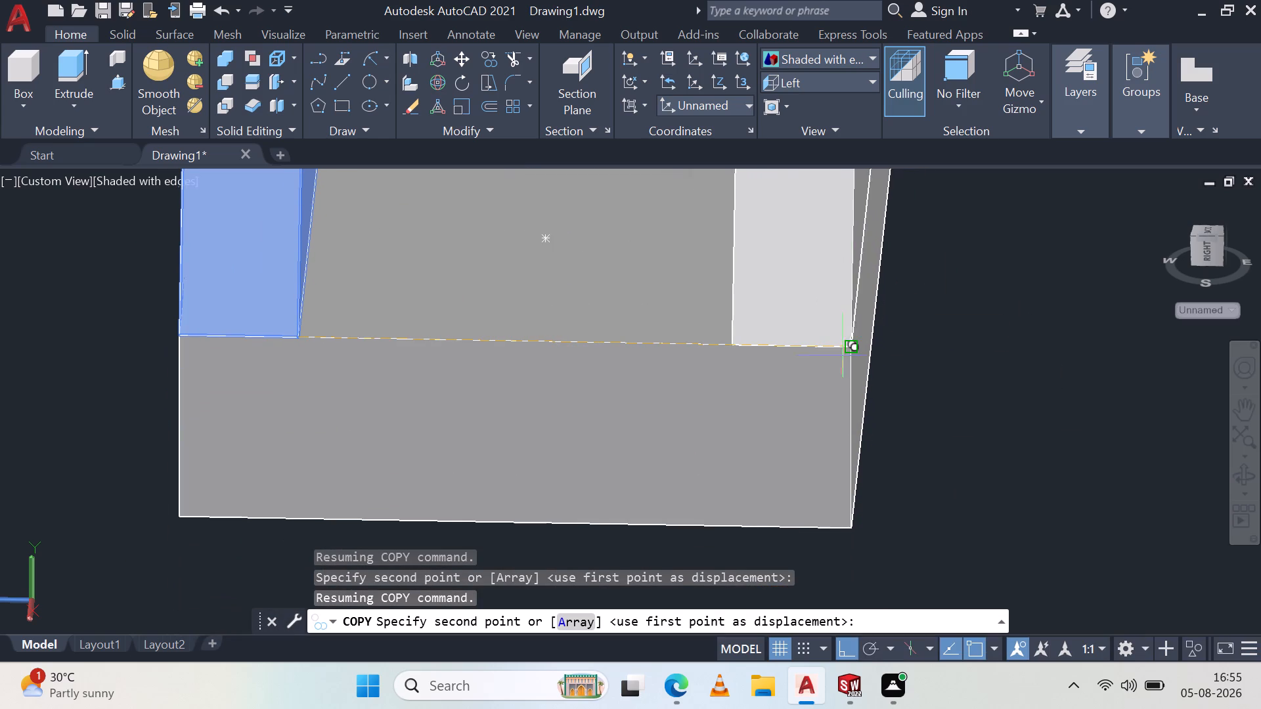
{"action": "left_click", "coordinate": [852, 349]}
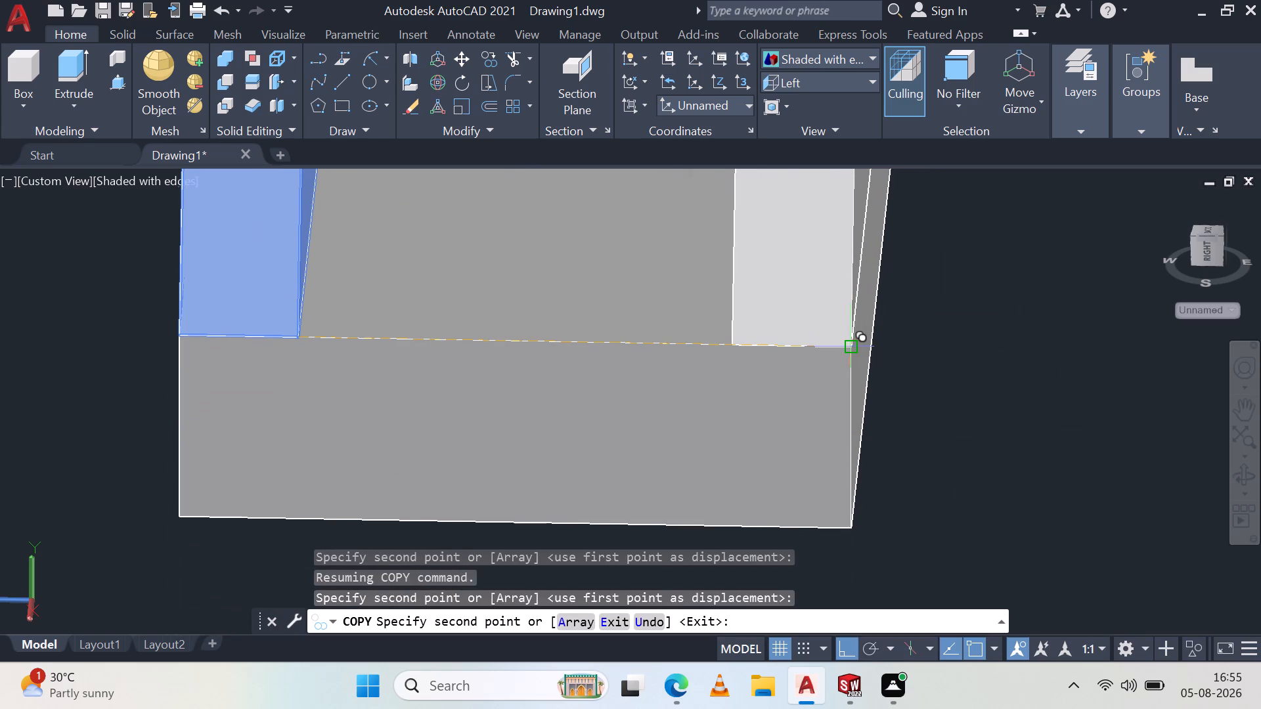
{"action": "key", "text": "Escape"}
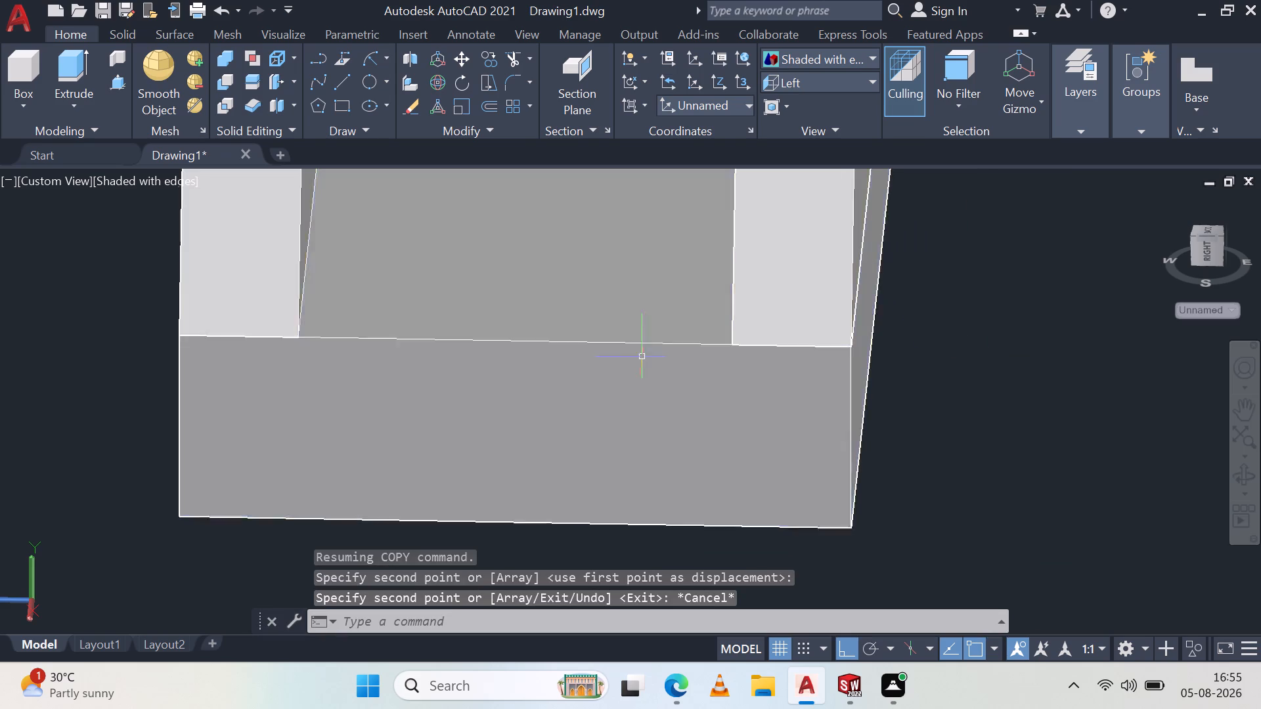
Set the model view to Left.
{"action": "scroll", "coordinate": [643, 356], "scroll_direction": "up", "scroll_amount": 6}
{"action": "scroll", "coordinate": [644, 344], "scroll_direction": "down", "scroll_amount": 9}
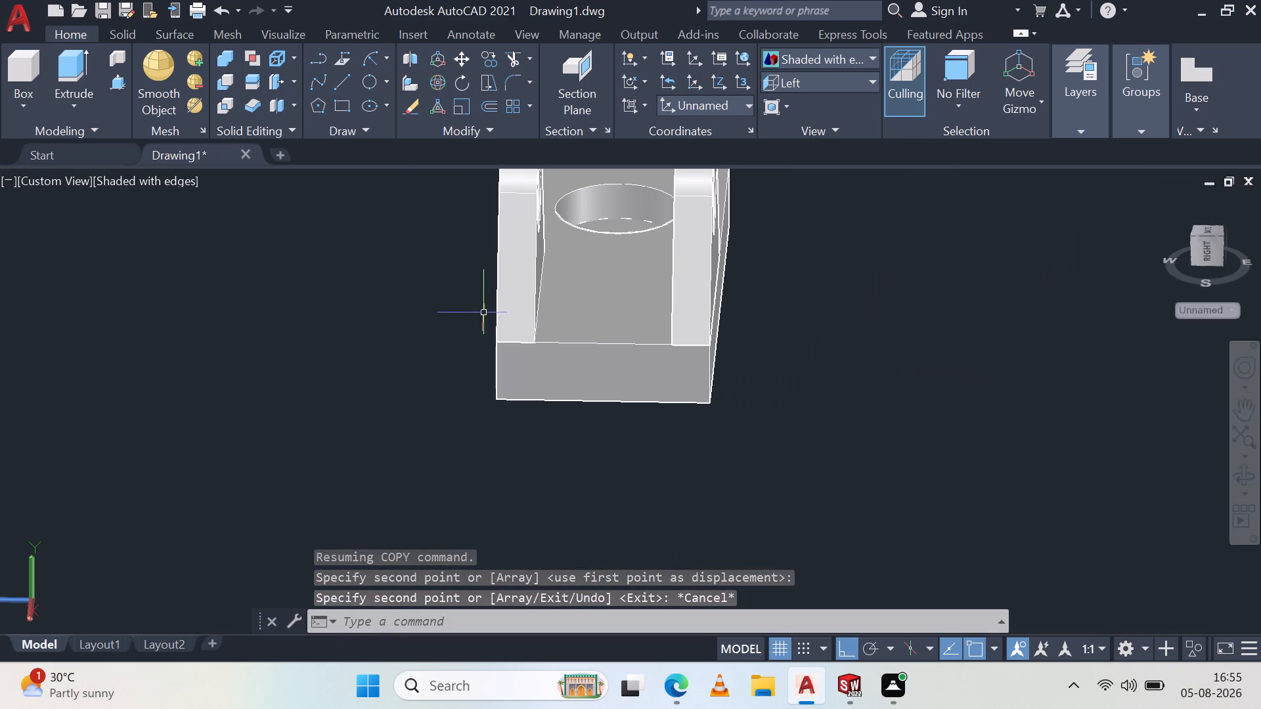
{"action": "middle_click", "coordinate": [464, 309], "text": "shift"}
{"action": "middle_click_drag", "start_coordinate": [464, 309], "coordinate": [528, 314], "text": "shift"}
{"action": "middle_click", "coordinate": [528, 314]}
{"action": "key", "text": "Escape"}
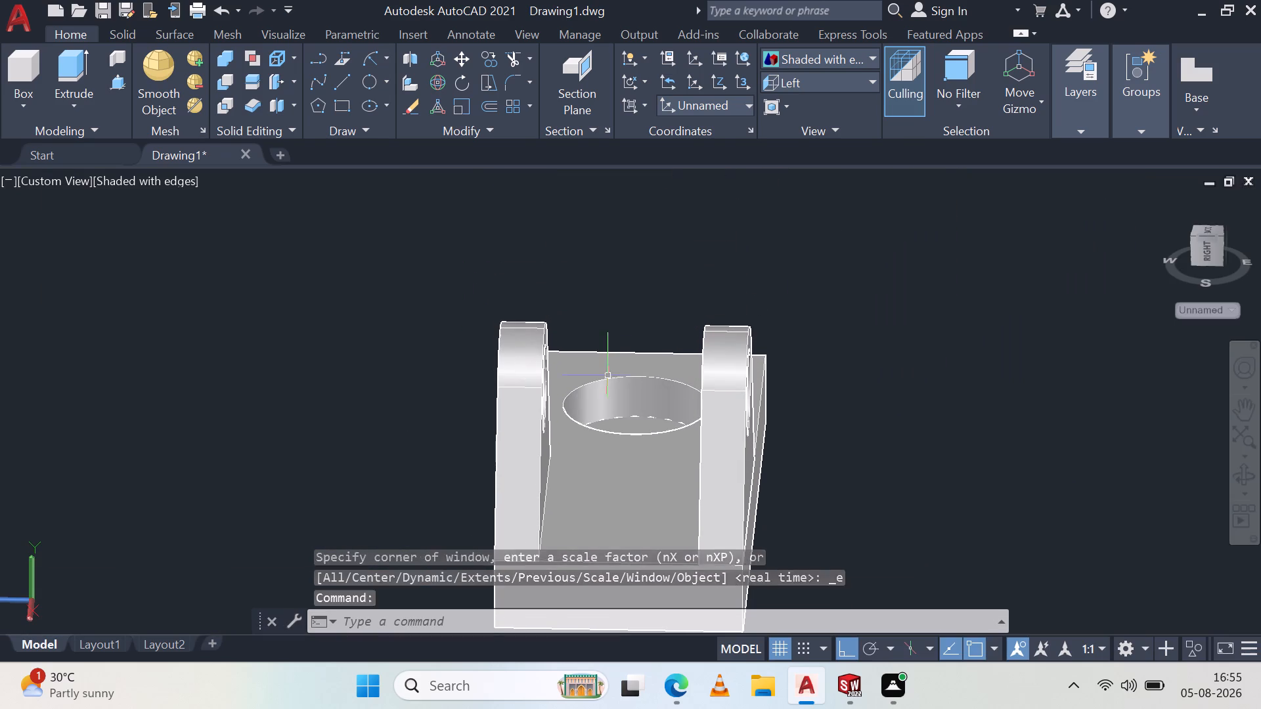
{"action": "key", "text": "Escape"}
{"action": "left_click", "coordinate": [841, 74]}
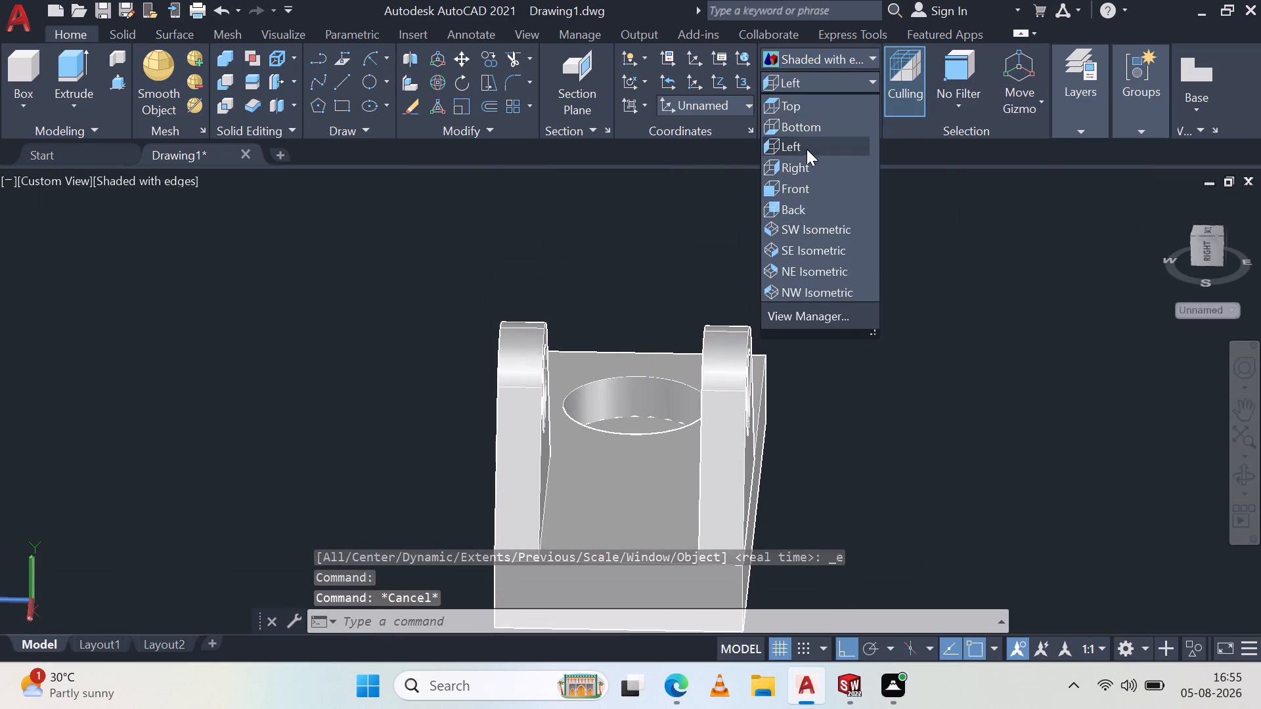
{"action": "left_click", "coordinate": [807, 146]}
Examine the plate, its stepped hole and the two uprights from several angles.
{"action": "middle_click_drag", "start_coordinate": [859, 276], "coordinate": [719, 312], "text": "shift"}
{"action": "scroll", "coordinate": [740, 329], "scroll_direction": "down", "scroll_amount": 1}
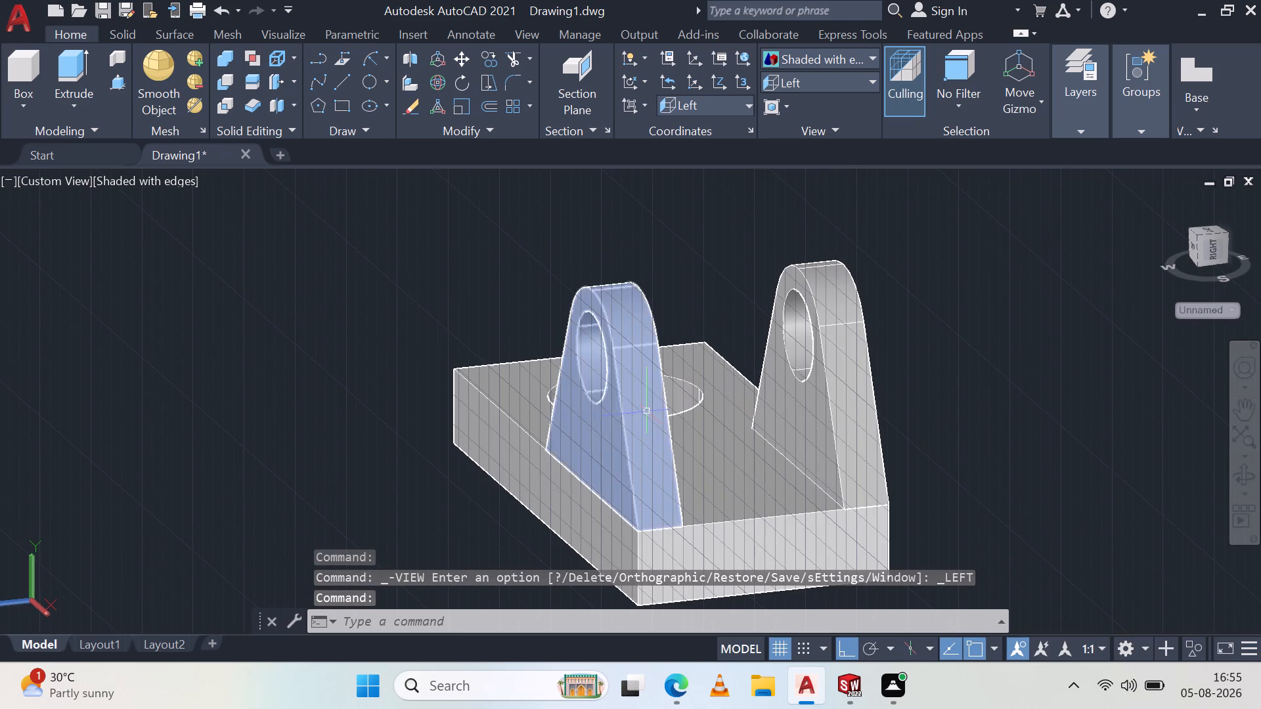
{"action": "middle_click_drag", "start_coordinate": [588, 382], "coordinate": [814, 484], "text": "shift"}
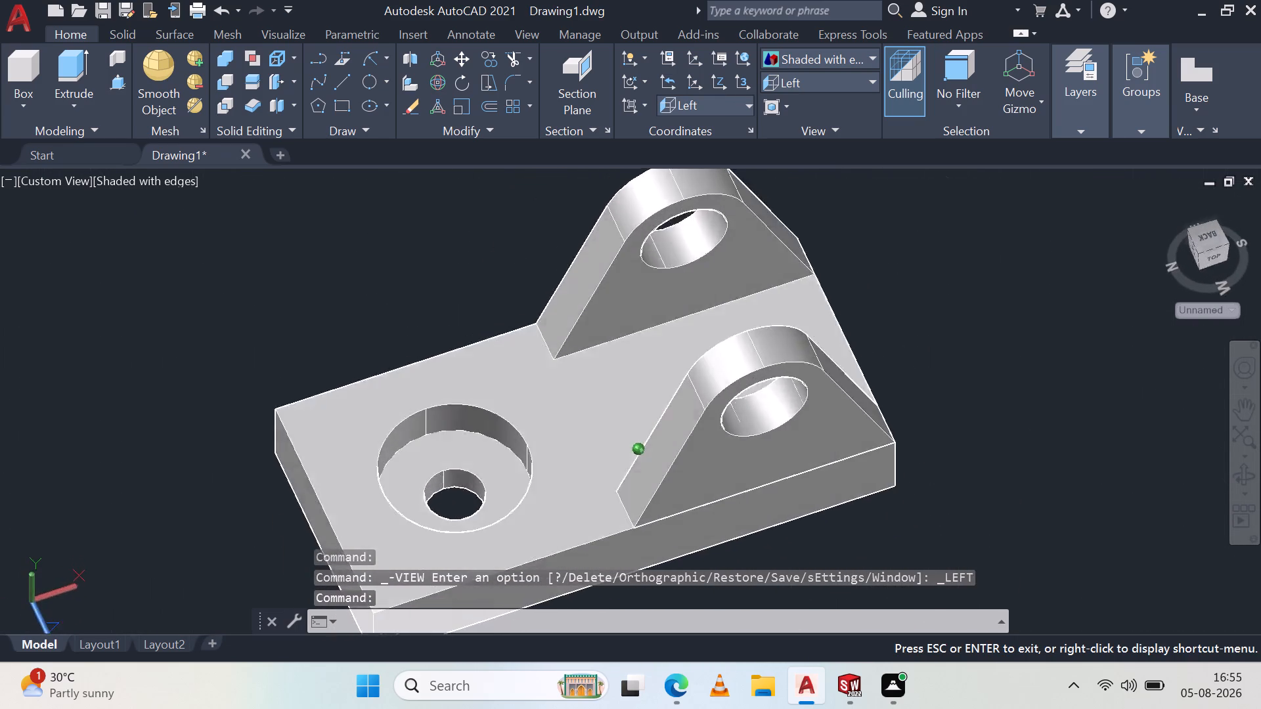
{"action": "middle_click_drag", "start_coordinate": [814, 484], "coordinate": [952, 395], "text": "shift"}
{"action": "middle_click_drag", "start_coordinate": [870, 361], "coordinate": [851, 384], "text": "shift"}
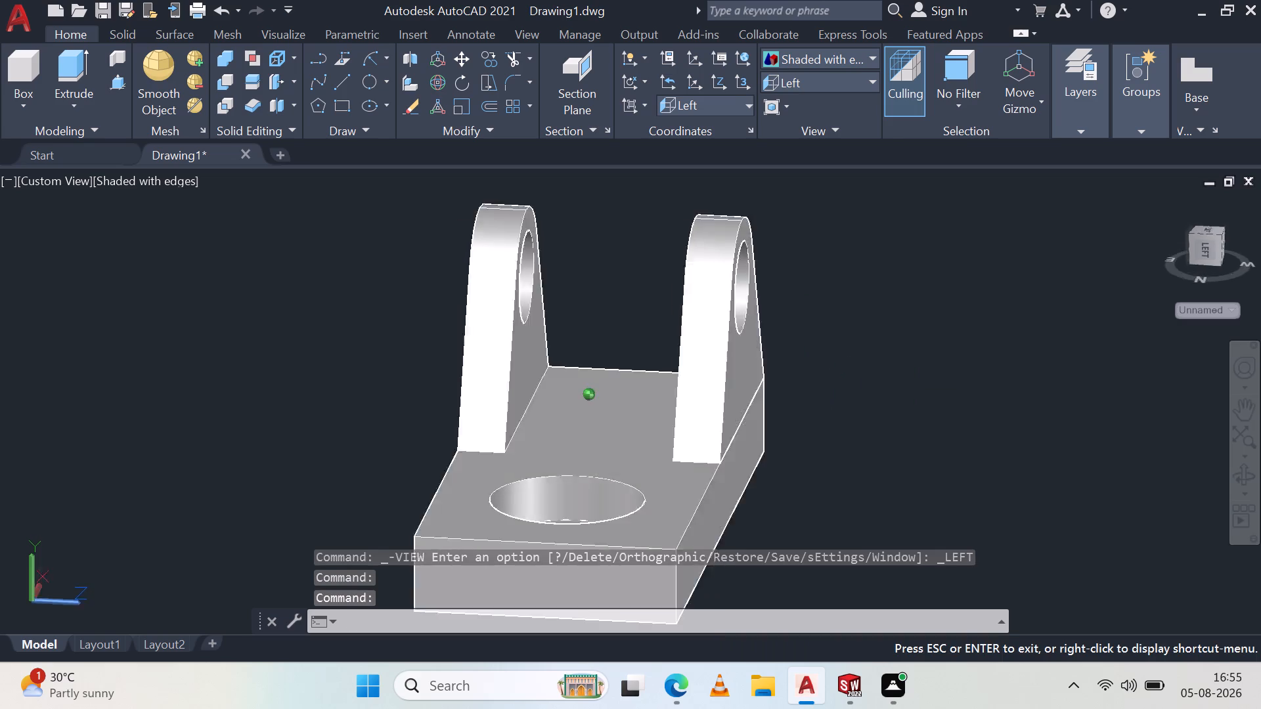
{"action": "middle_click_drag", "start_coordinate": [851, 384], "coordinate": [730, 411], "text": "shift"}
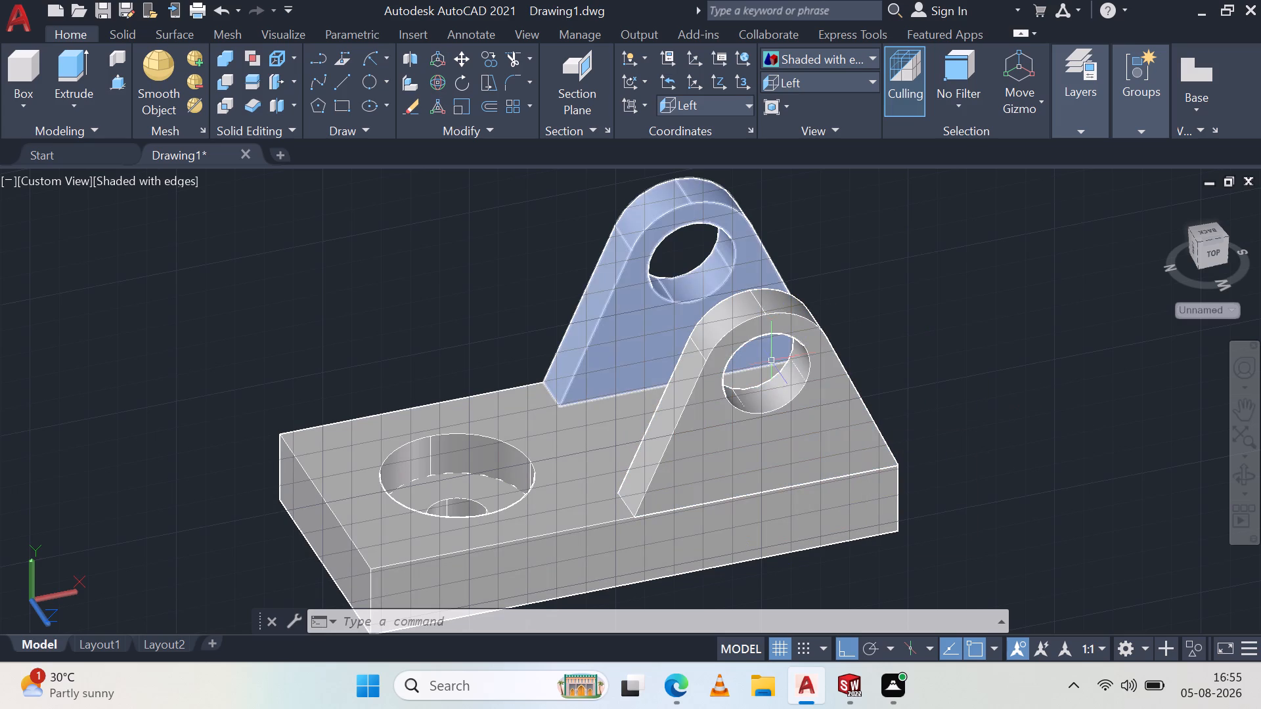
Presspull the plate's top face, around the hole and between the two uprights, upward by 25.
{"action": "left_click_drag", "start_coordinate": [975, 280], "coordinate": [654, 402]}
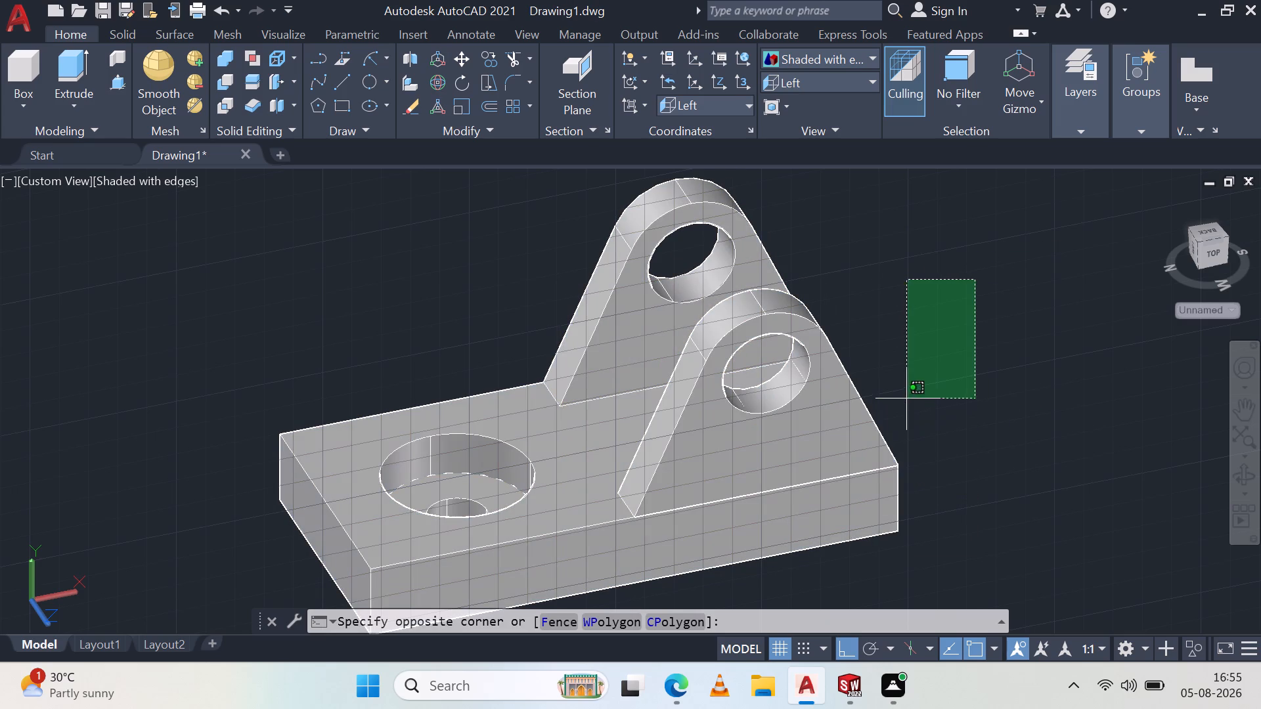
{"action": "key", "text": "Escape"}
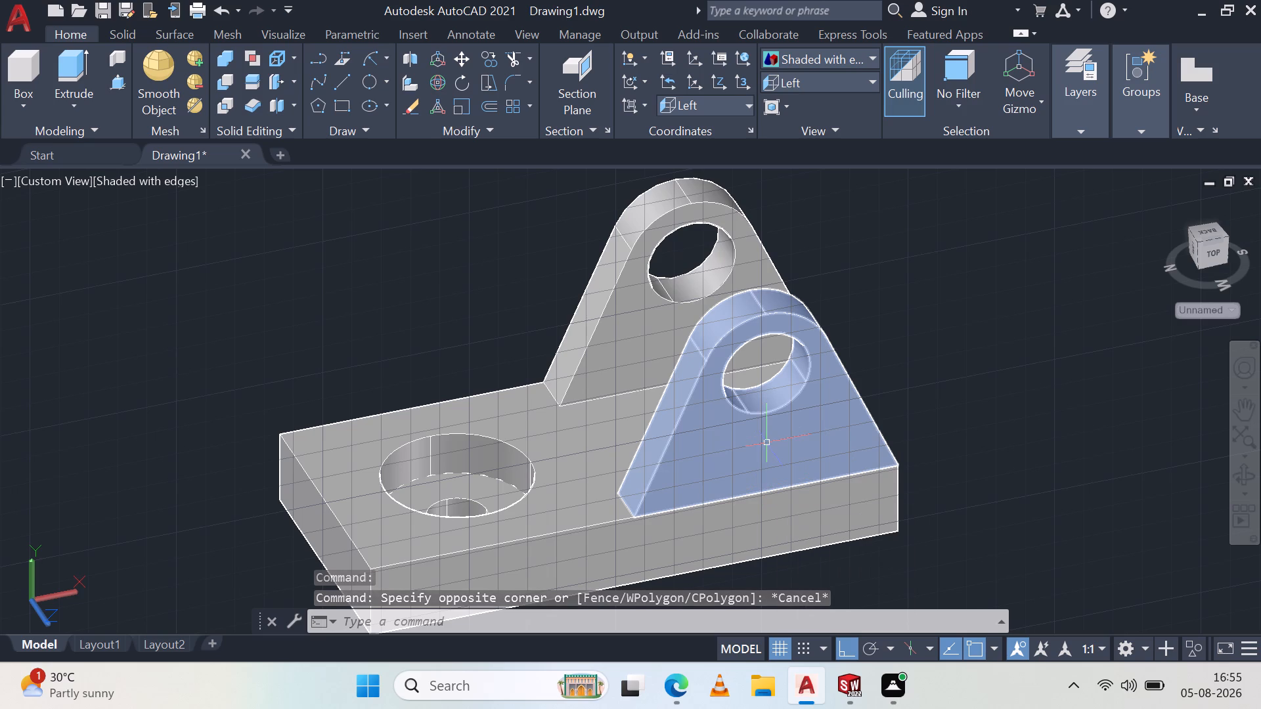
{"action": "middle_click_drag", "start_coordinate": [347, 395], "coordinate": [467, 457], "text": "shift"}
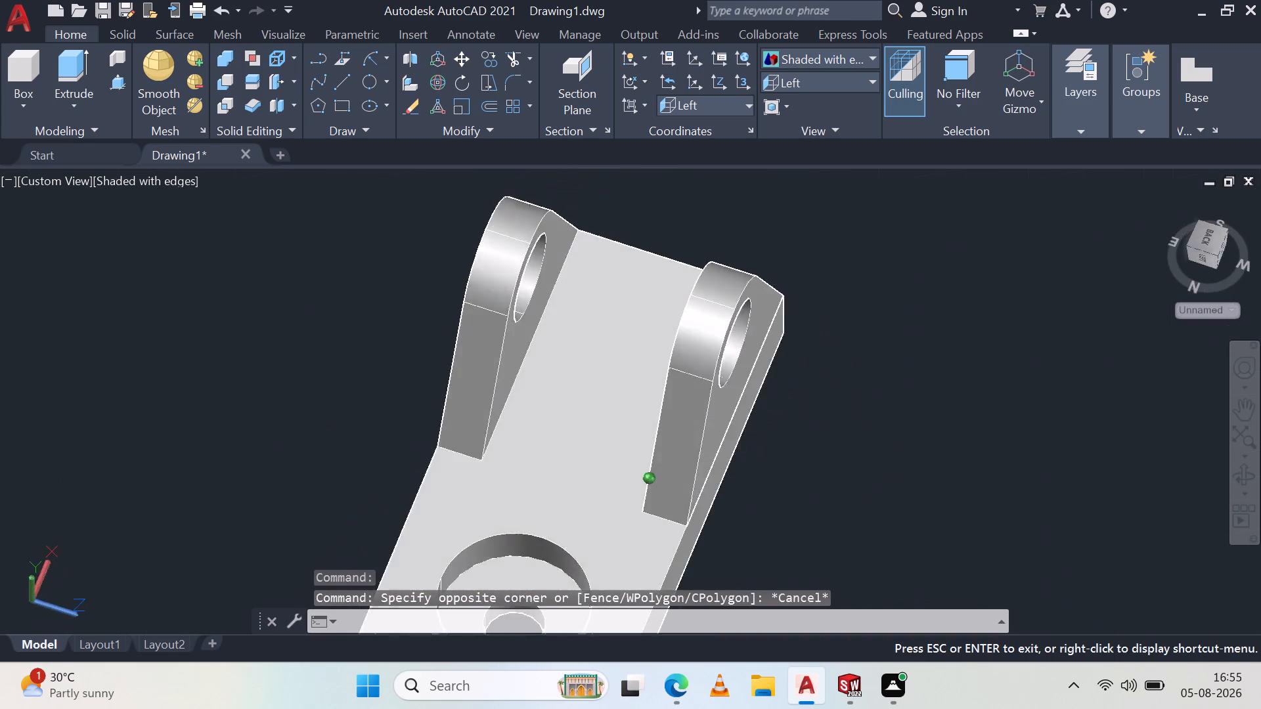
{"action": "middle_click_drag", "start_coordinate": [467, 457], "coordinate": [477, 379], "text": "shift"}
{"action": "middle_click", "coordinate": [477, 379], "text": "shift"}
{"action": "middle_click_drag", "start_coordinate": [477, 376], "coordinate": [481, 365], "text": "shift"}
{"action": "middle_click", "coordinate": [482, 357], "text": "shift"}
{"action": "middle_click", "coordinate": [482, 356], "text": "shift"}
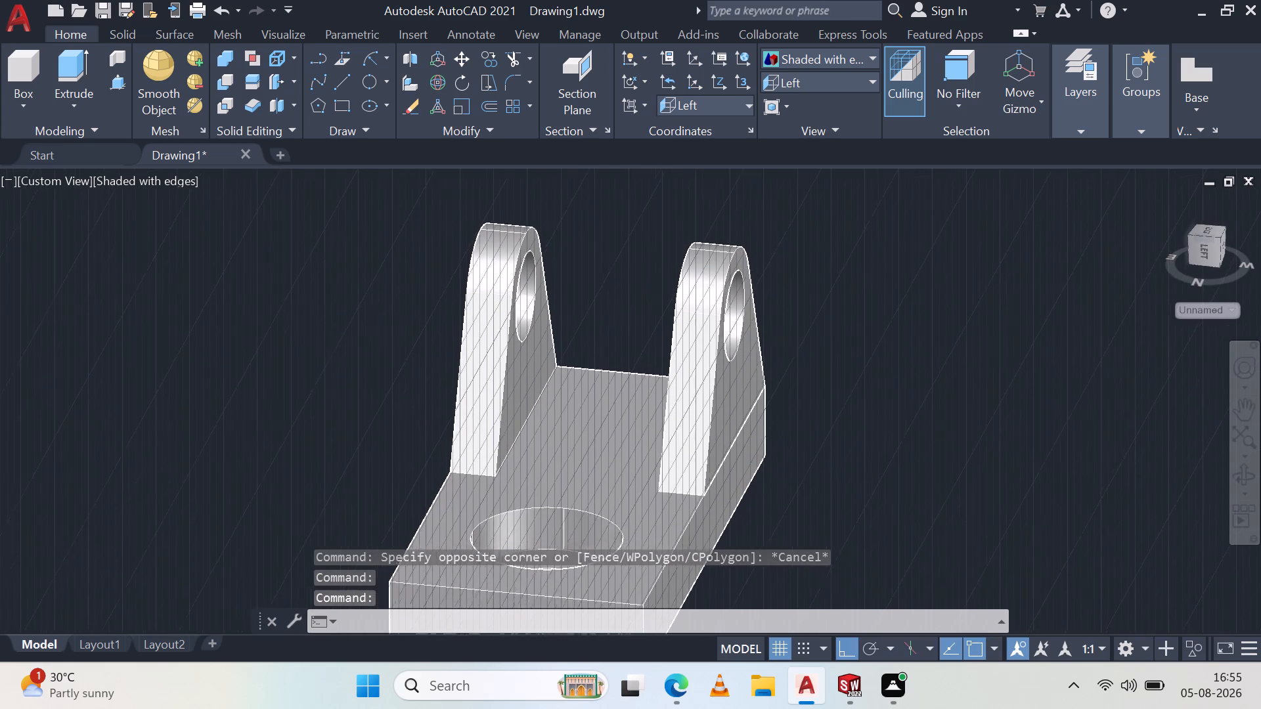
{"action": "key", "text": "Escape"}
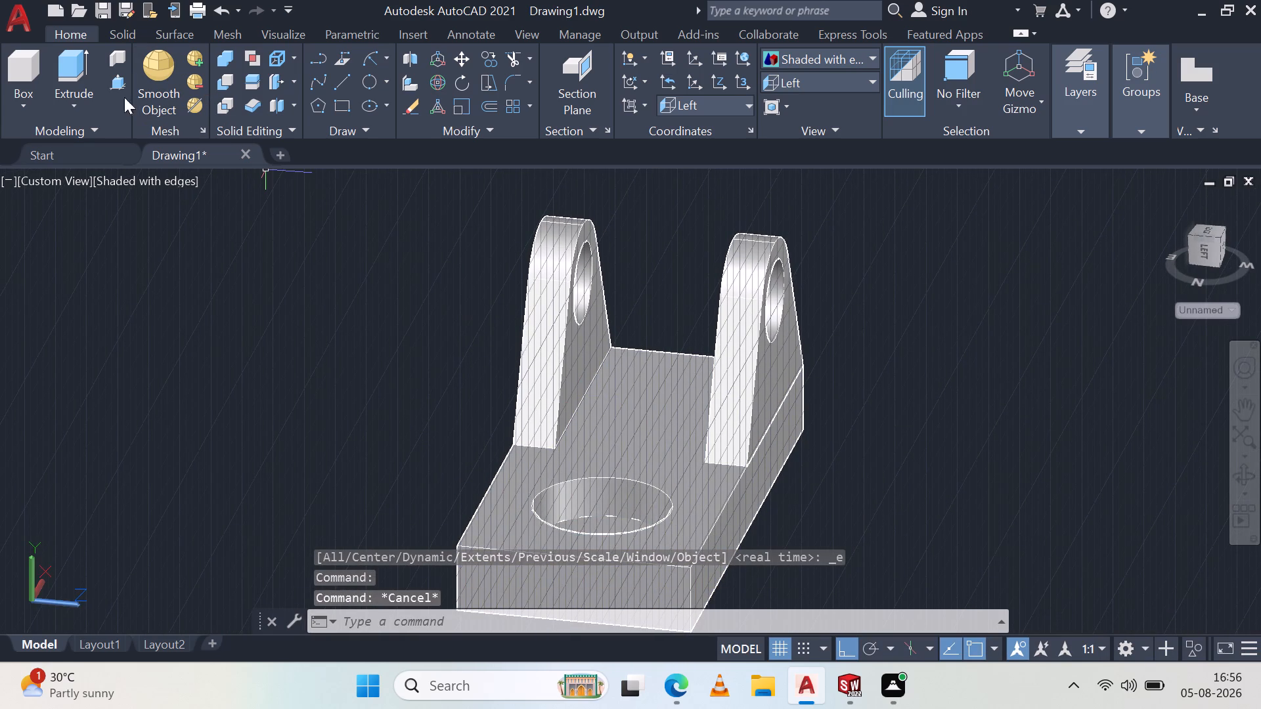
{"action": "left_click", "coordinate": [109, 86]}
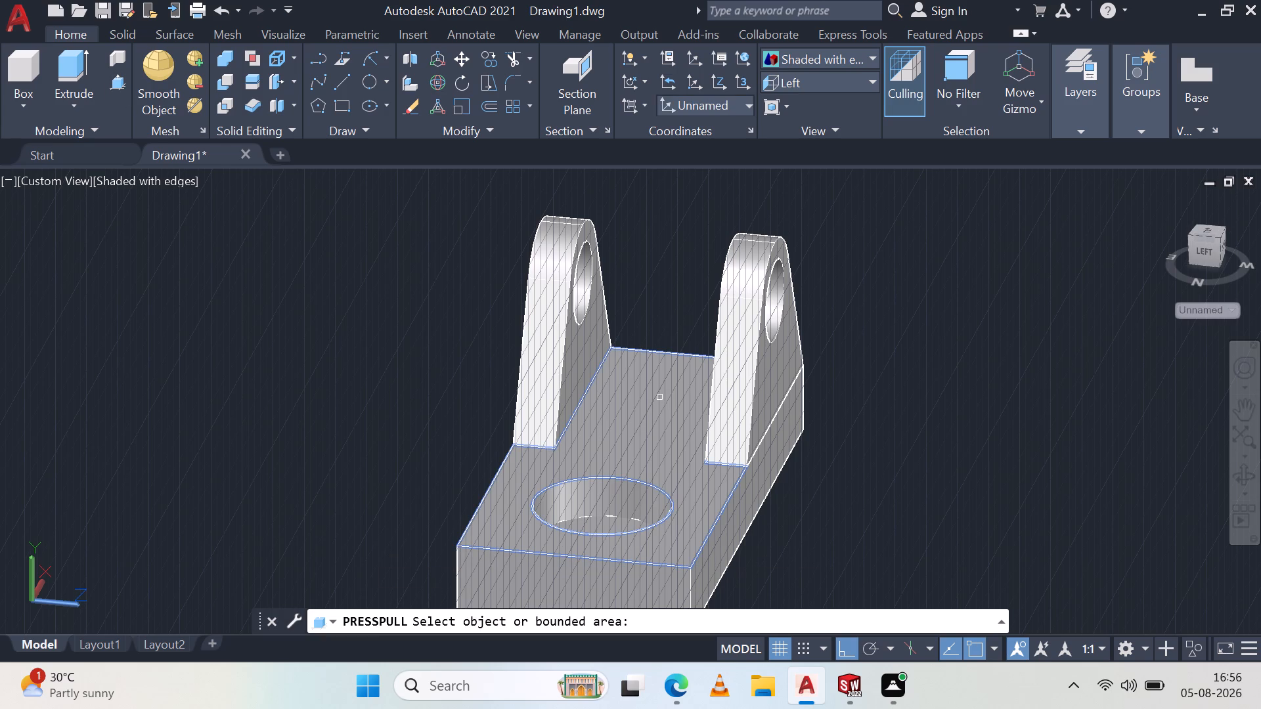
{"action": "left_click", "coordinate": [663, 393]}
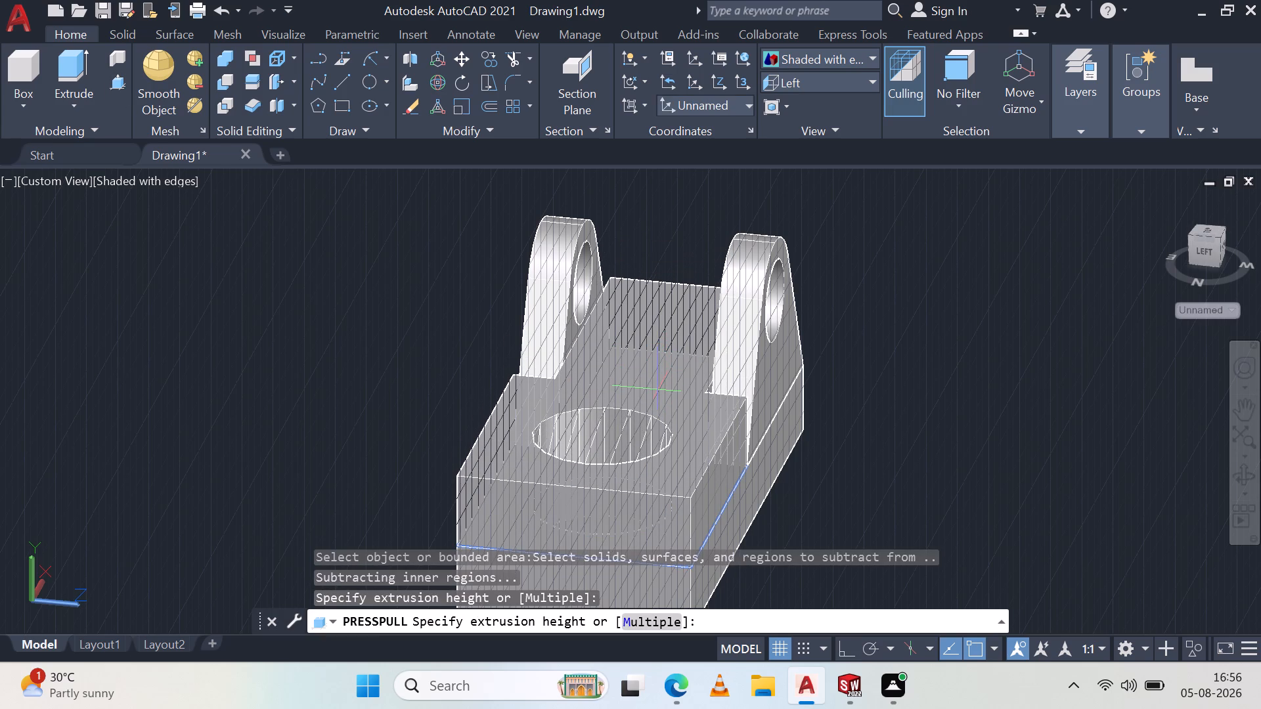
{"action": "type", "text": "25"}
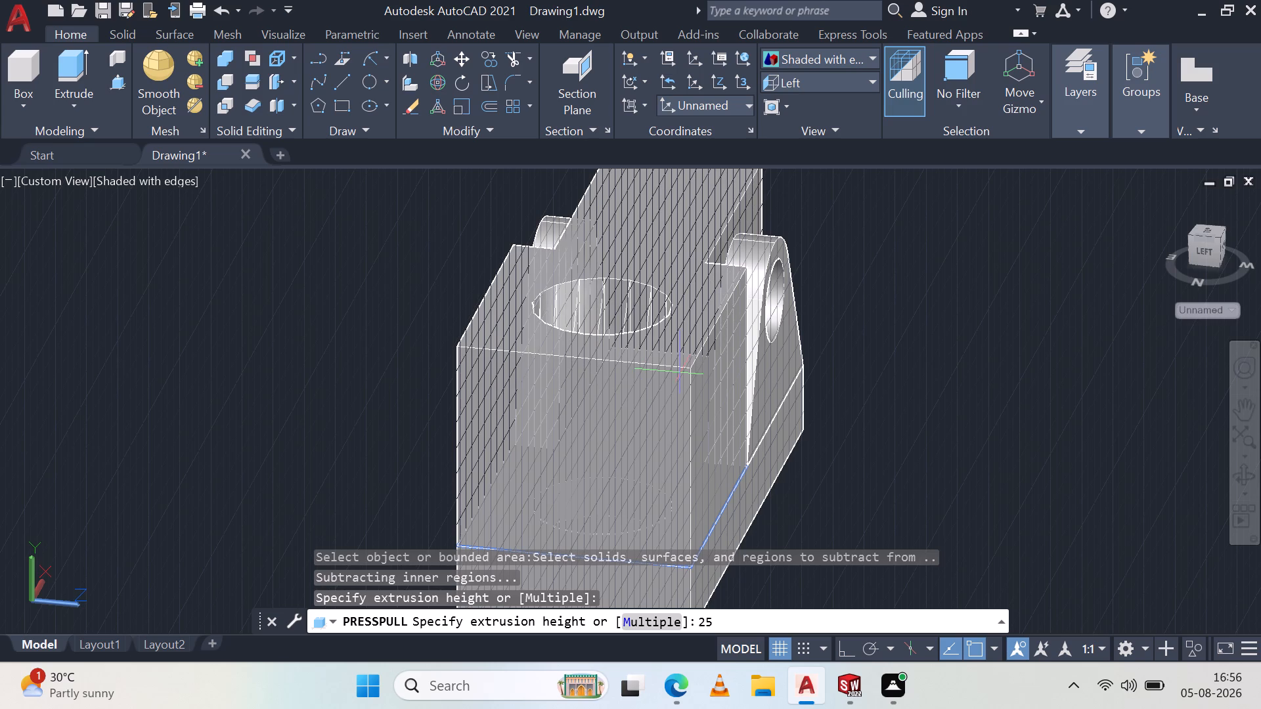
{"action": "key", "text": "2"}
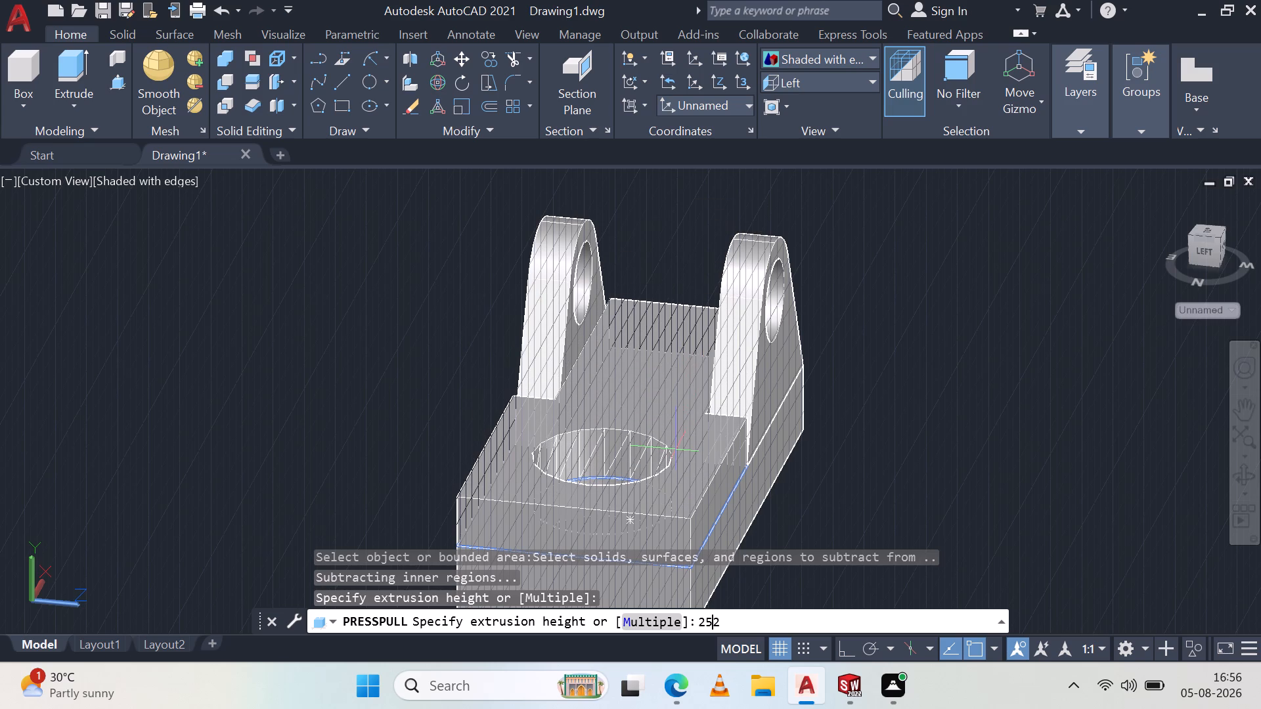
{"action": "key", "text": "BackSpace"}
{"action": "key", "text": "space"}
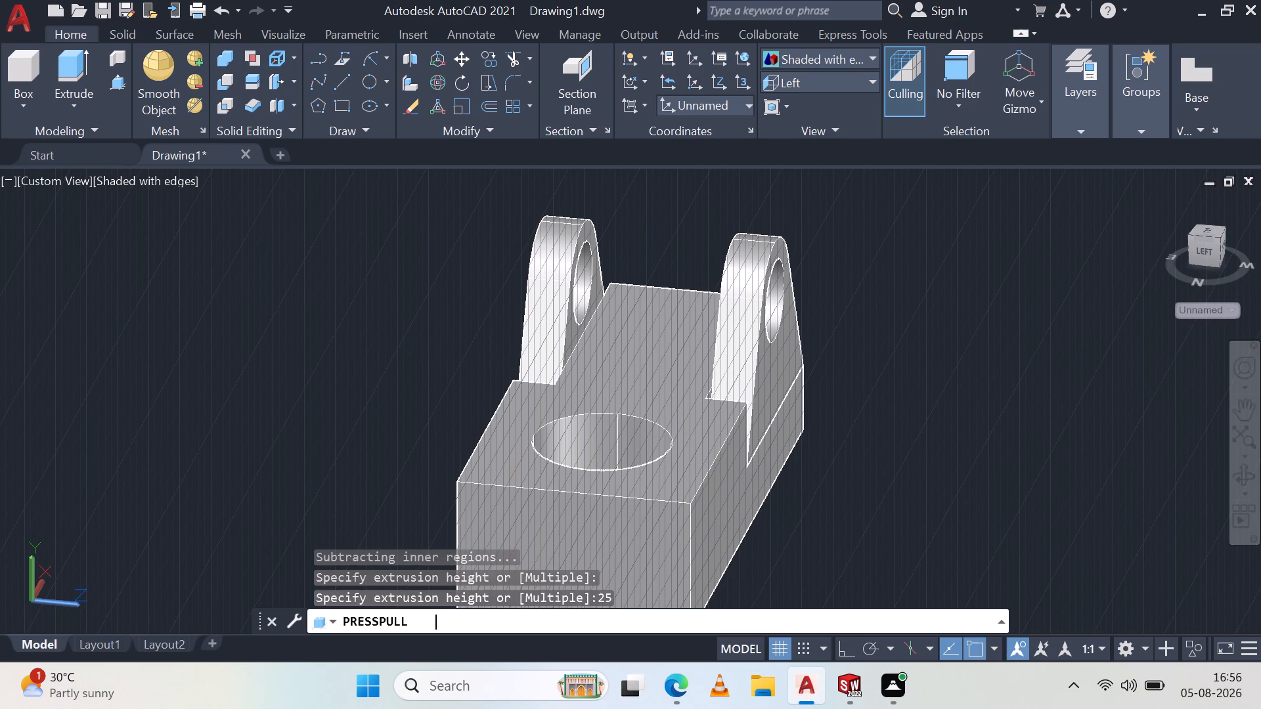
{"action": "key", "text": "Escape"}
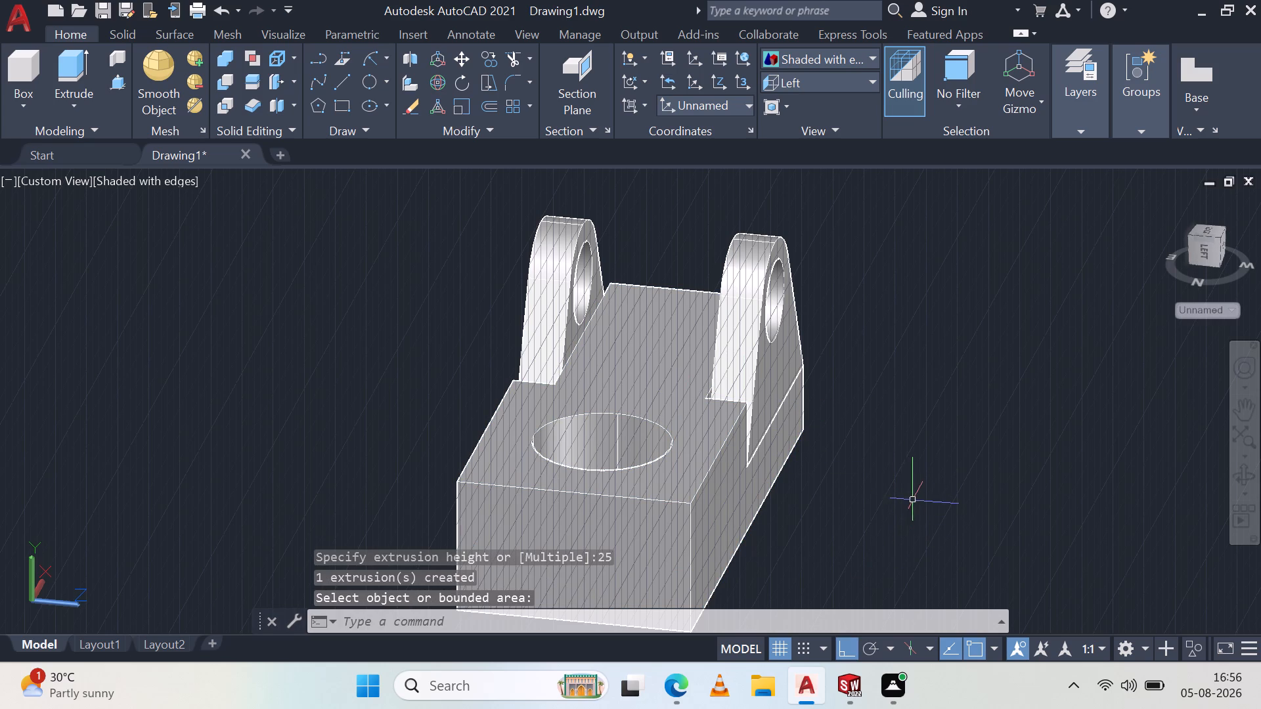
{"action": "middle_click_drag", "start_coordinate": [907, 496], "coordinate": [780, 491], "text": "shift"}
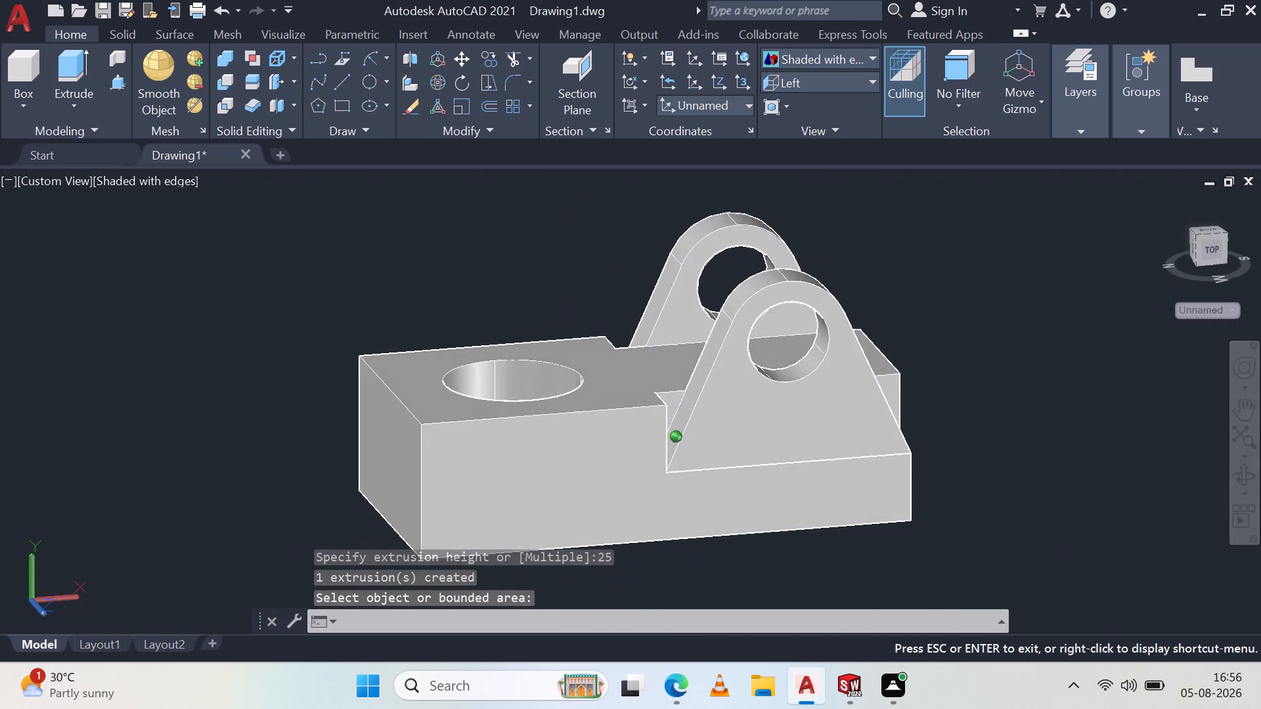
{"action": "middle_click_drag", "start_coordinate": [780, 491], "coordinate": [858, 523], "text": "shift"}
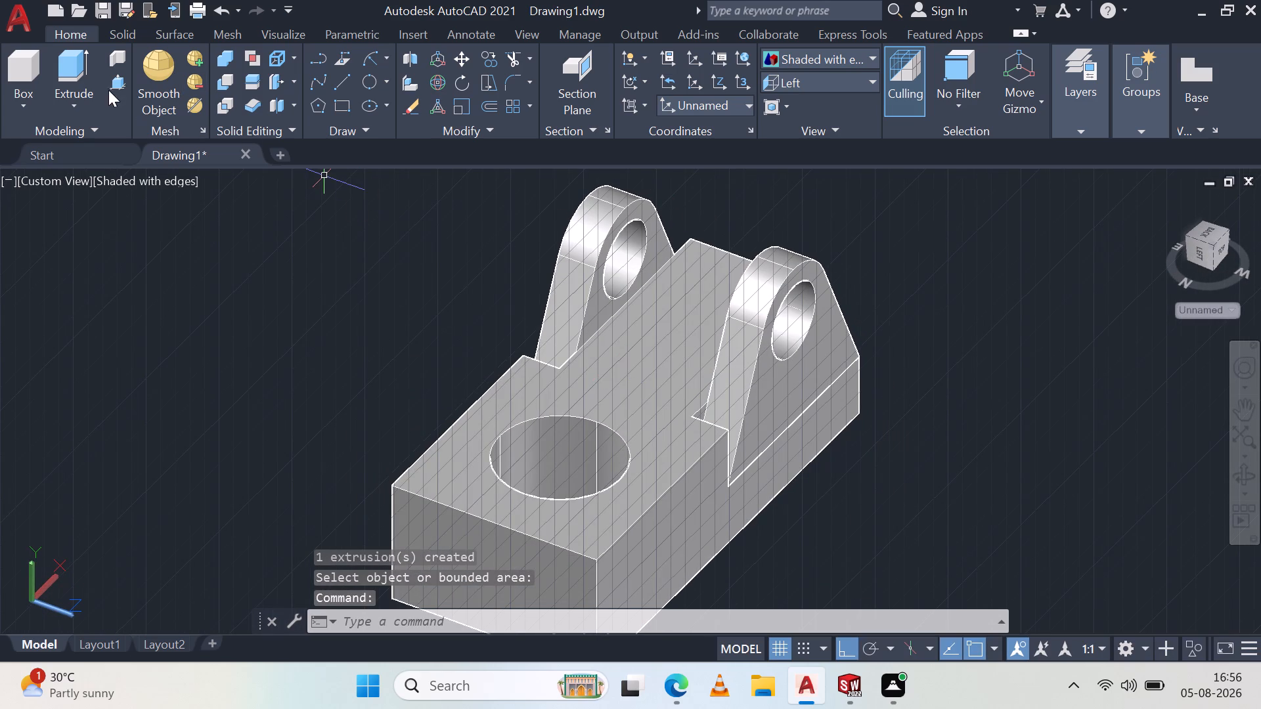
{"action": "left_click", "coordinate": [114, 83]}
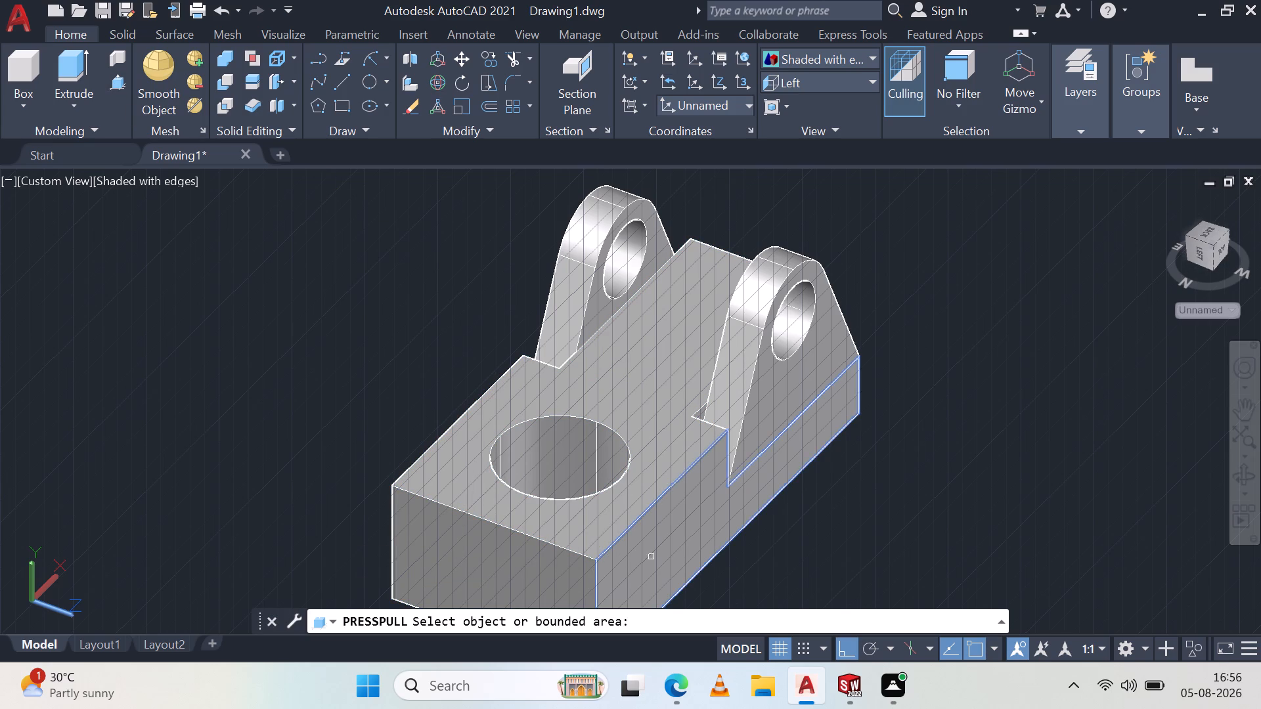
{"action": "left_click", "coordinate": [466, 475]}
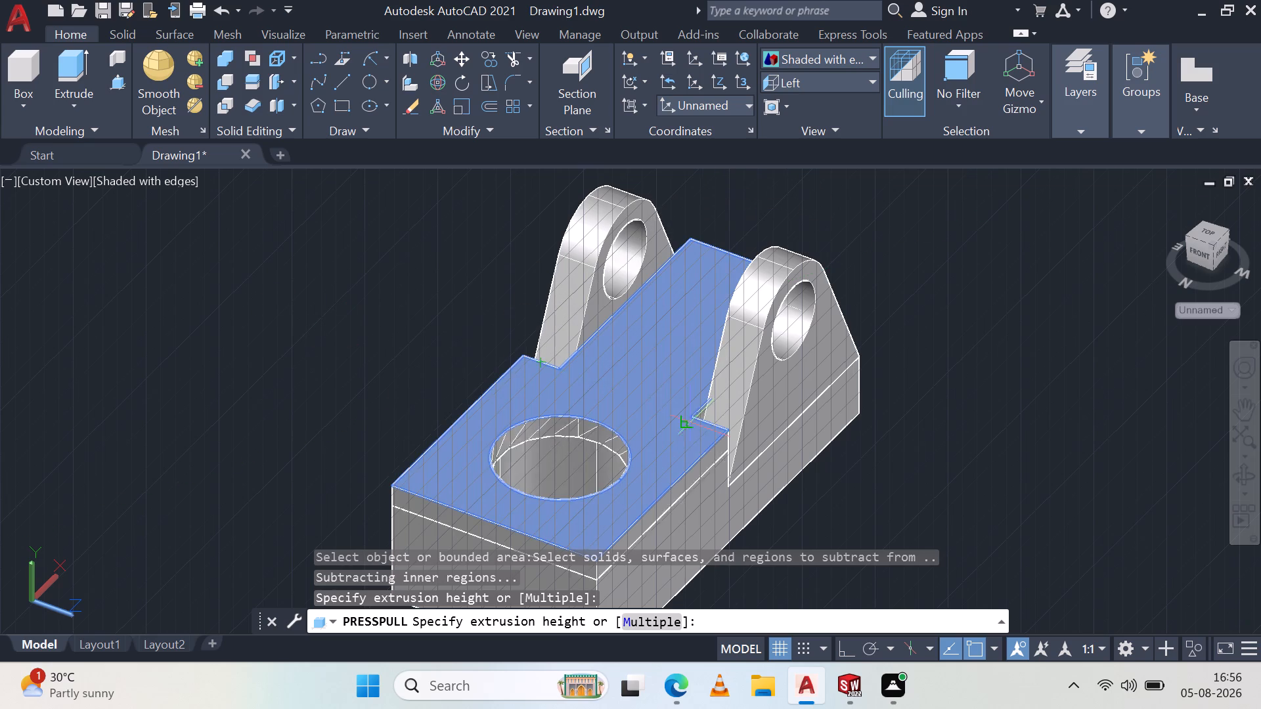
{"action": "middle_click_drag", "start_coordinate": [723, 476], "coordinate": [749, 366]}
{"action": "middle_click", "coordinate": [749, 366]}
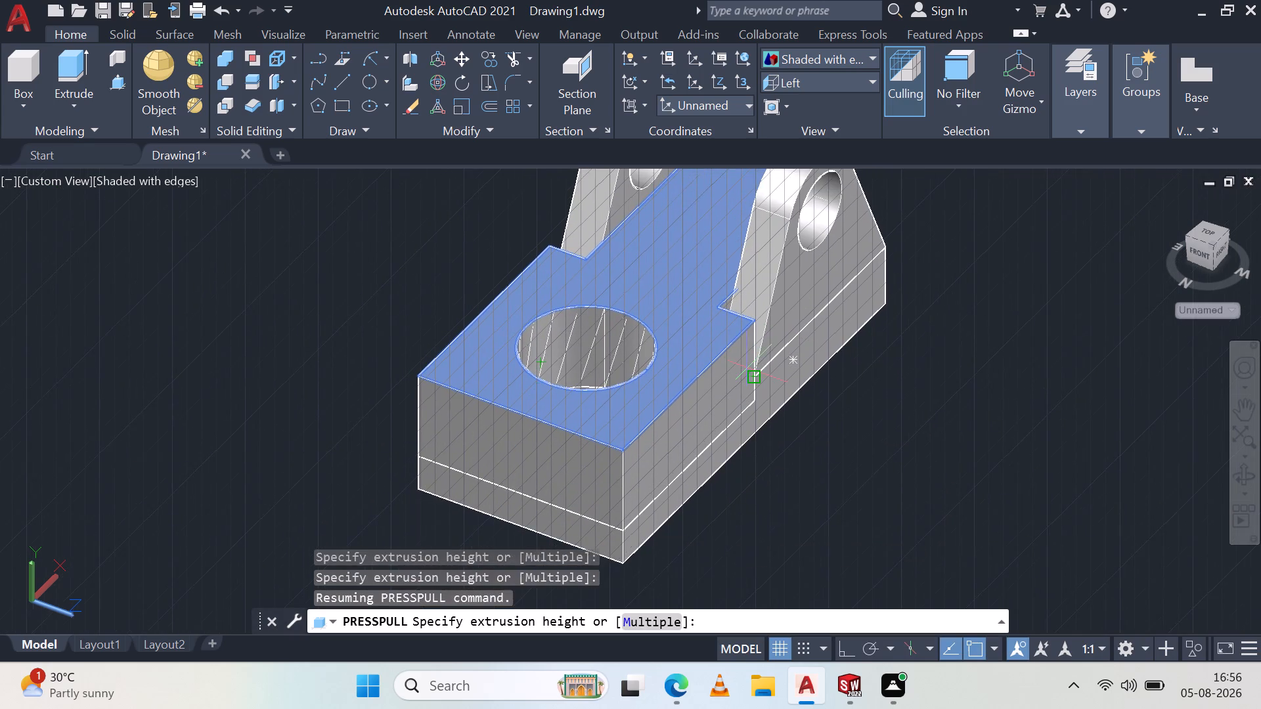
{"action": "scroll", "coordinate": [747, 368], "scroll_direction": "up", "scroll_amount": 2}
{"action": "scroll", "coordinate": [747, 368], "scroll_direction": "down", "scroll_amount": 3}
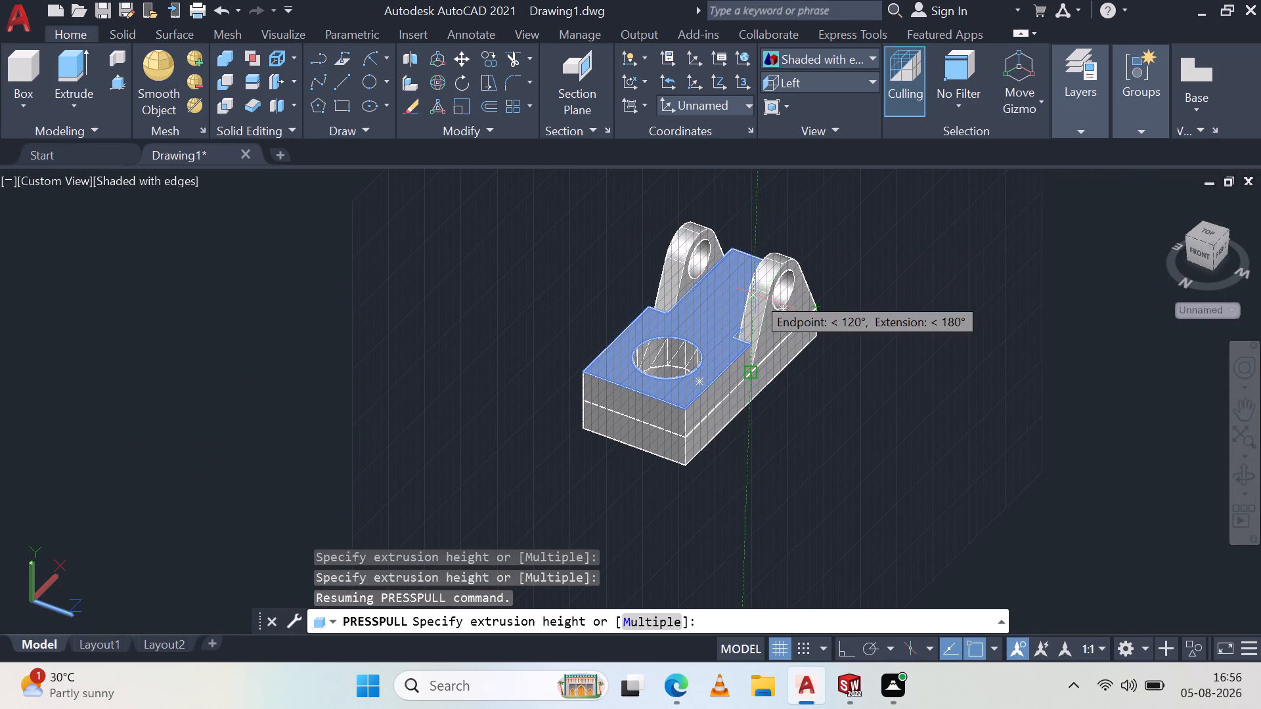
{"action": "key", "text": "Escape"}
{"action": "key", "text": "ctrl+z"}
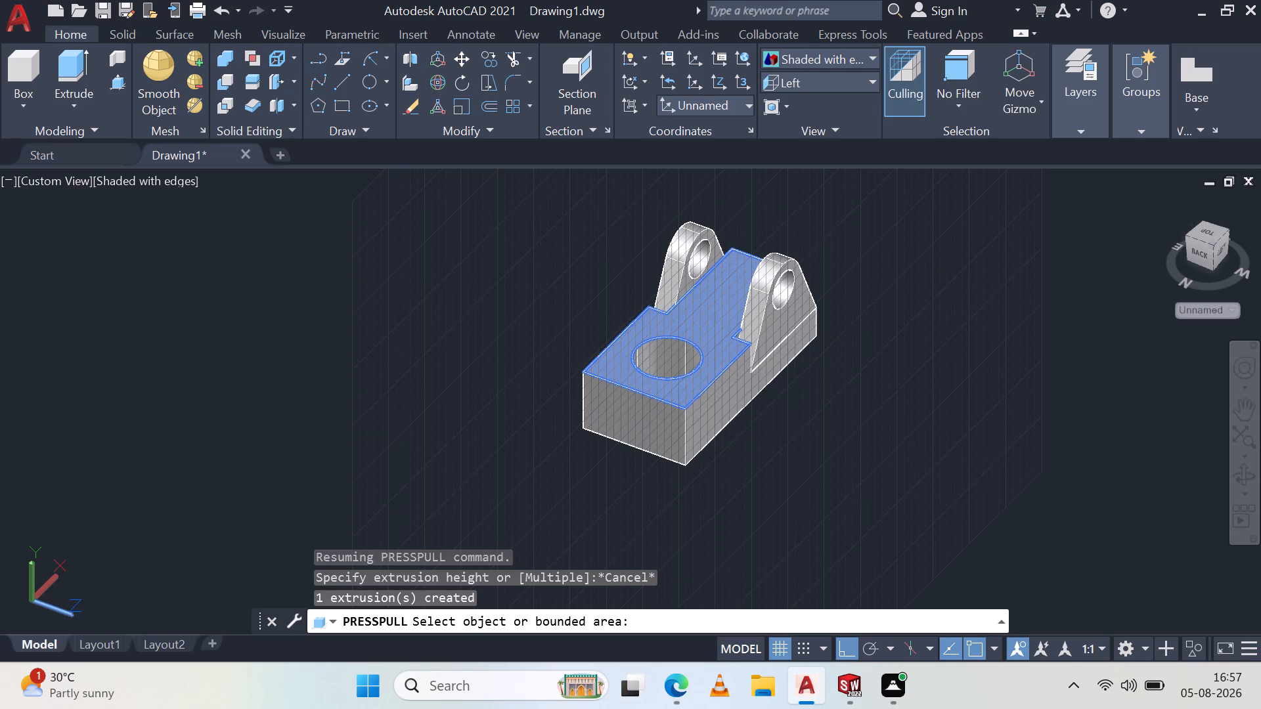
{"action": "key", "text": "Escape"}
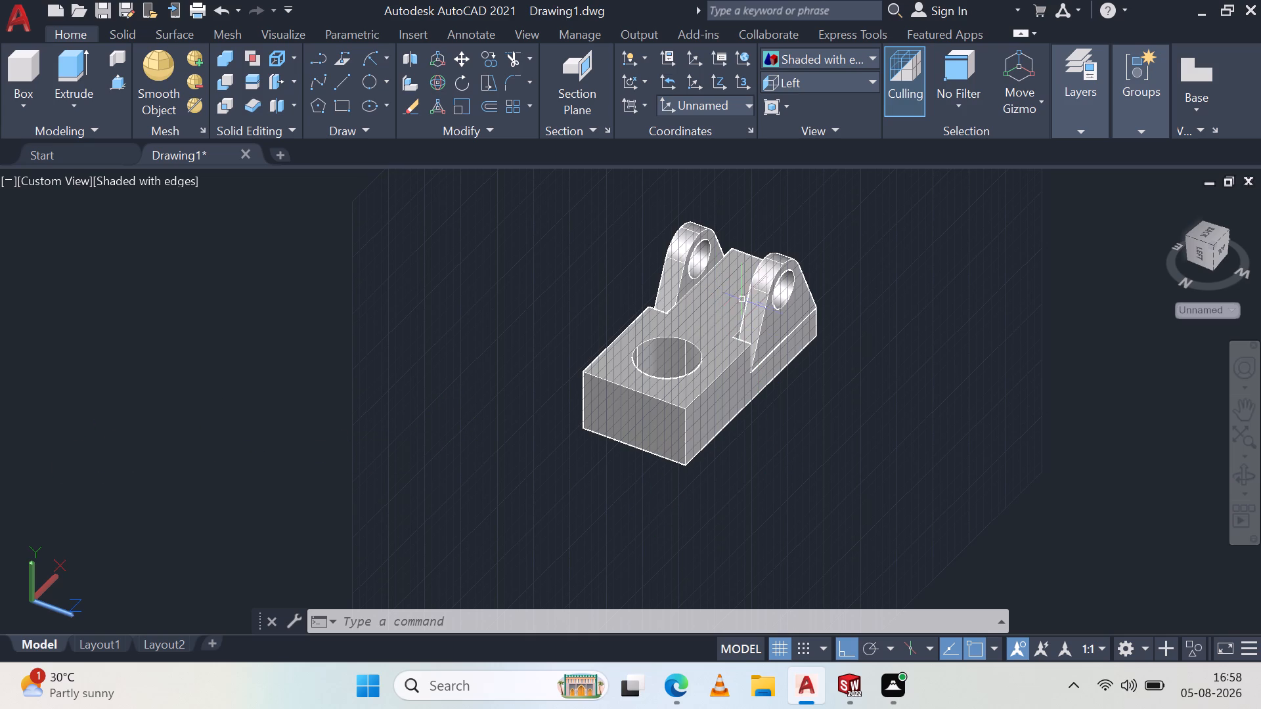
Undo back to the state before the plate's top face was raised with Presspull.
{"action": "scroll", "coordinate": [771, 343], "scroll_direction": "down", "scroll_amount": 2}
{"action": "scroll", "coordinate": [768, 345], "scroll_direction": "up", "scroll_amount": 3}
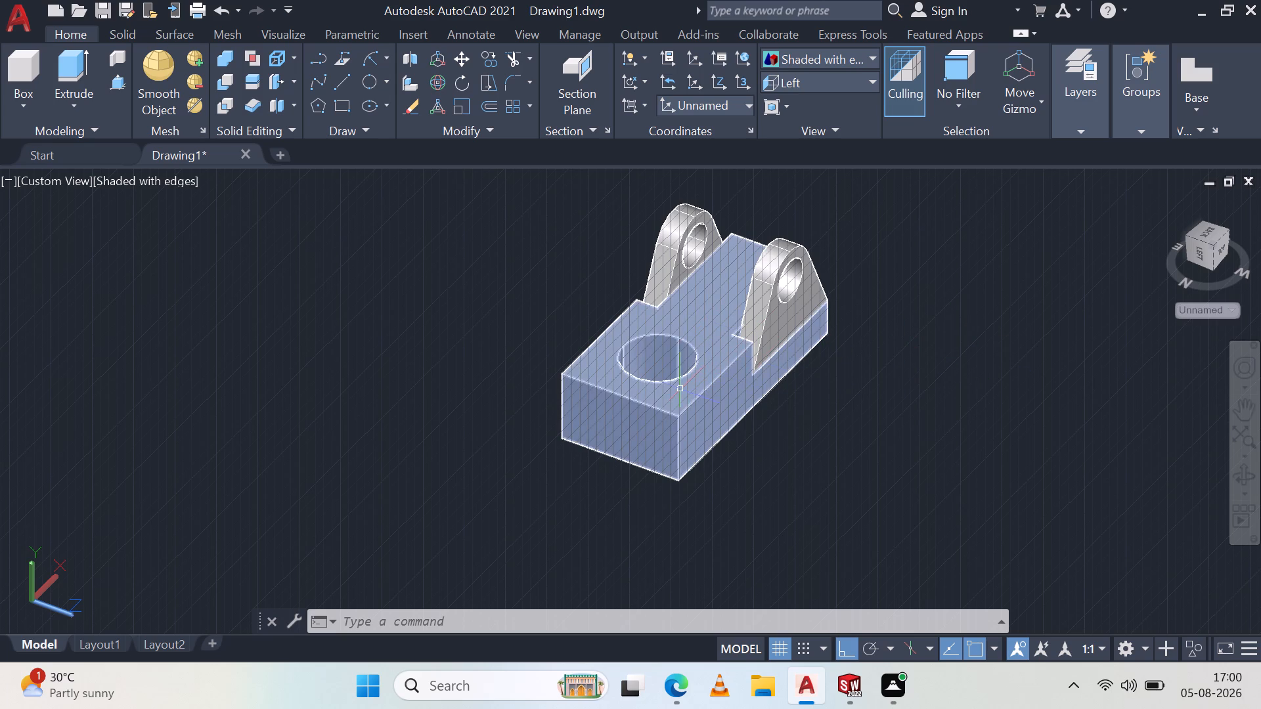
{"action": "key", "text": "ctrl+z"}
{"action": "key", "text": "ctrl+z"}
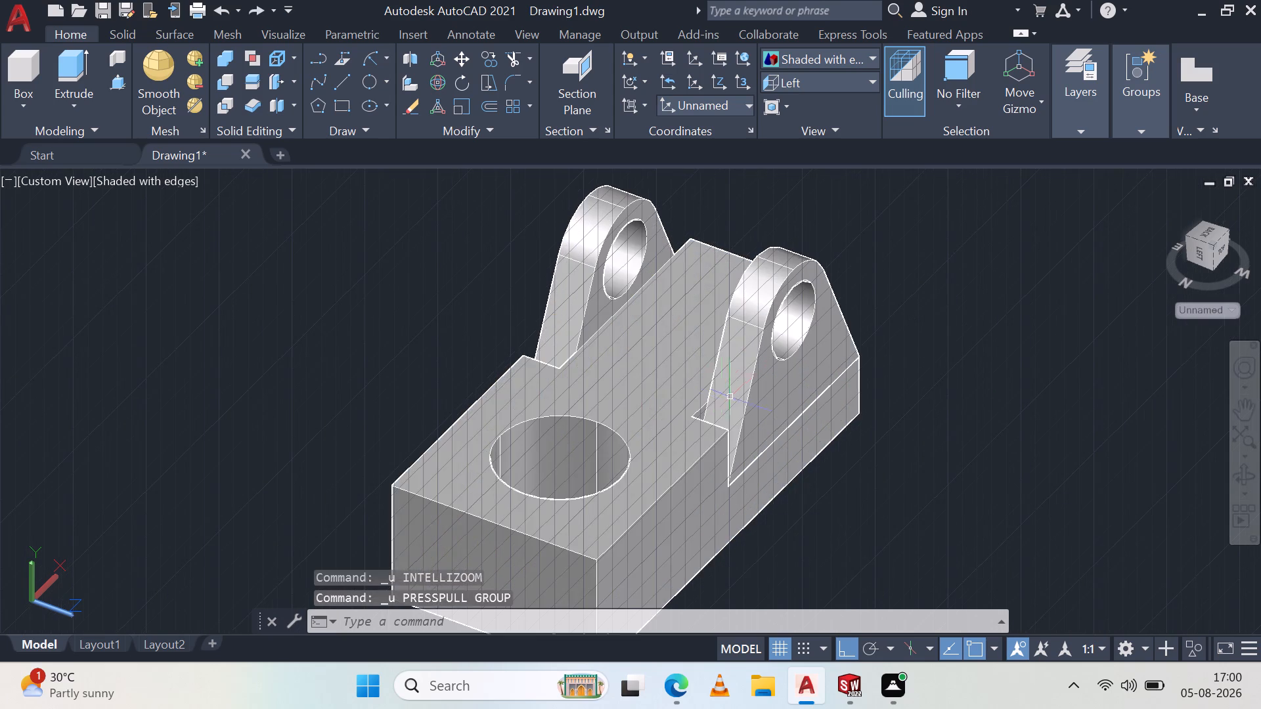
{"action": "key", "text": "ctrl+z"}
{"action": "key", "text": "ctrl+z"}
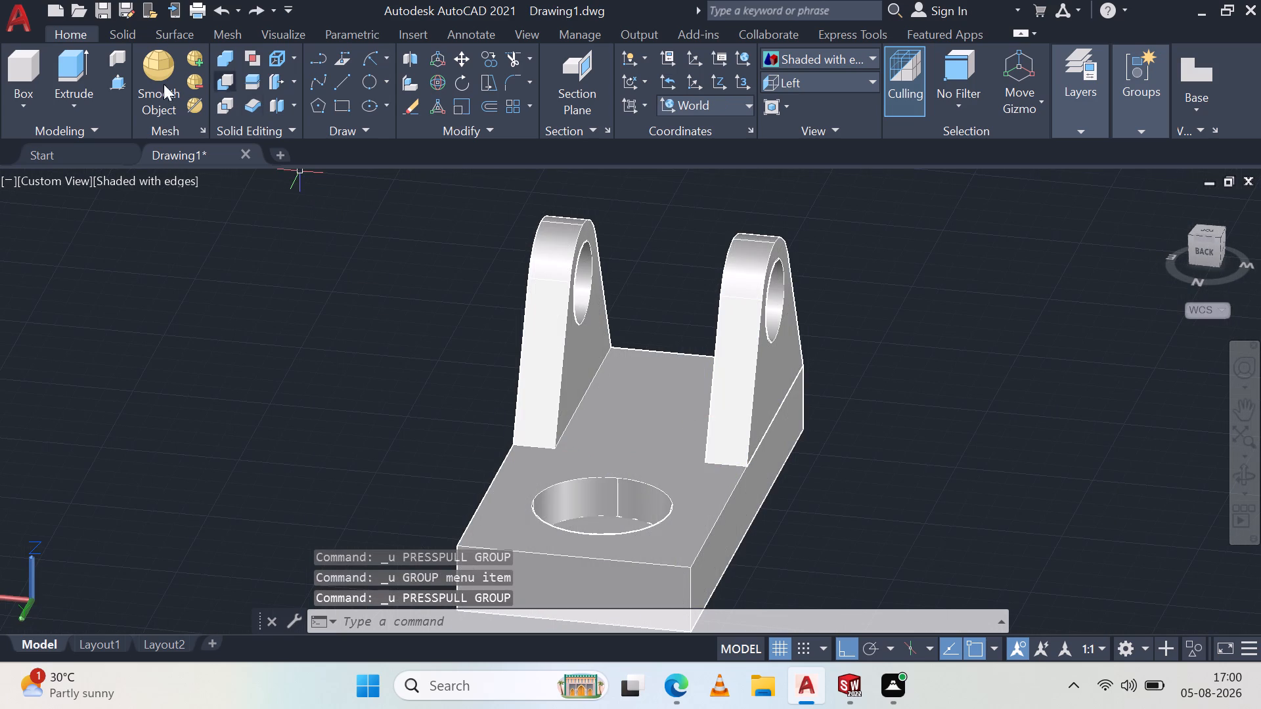
Presspull the plate's top face, around the hole and between the two uprights, upward by 25.
{"action": "left_click", "coordinate": [120, 82]}
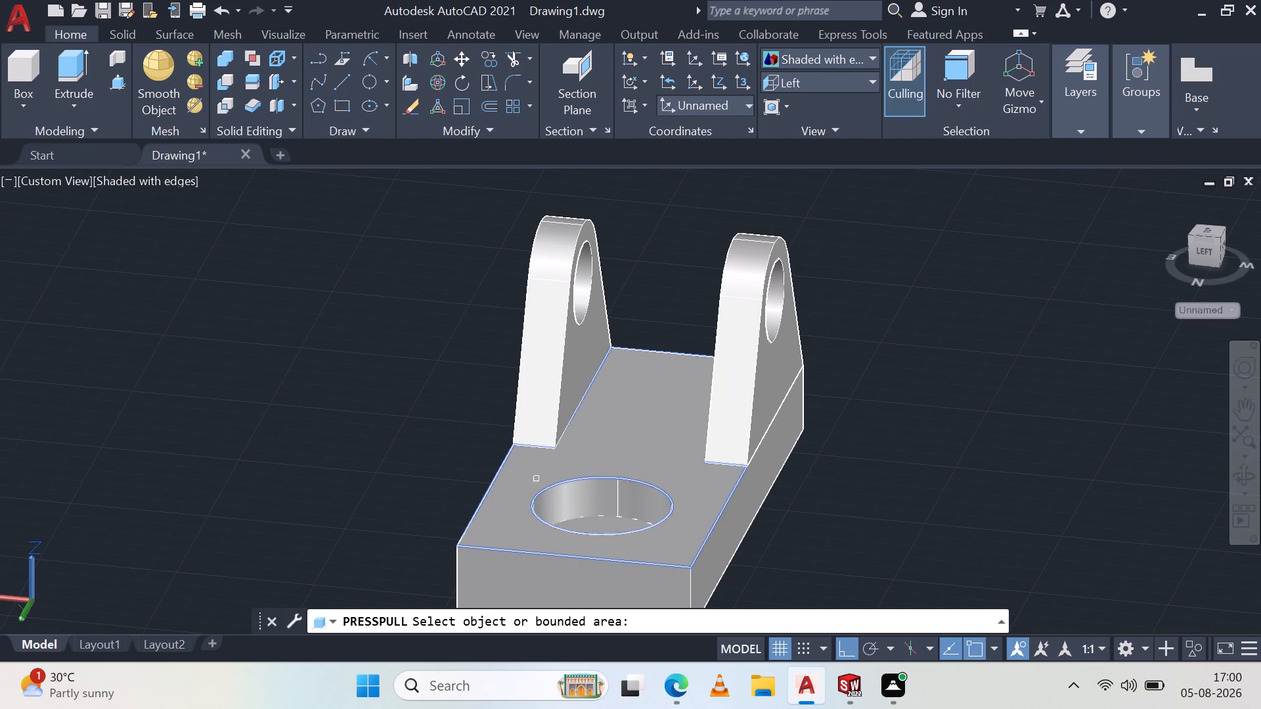
{"action": "left_click", "coordinate": [649, 420]}
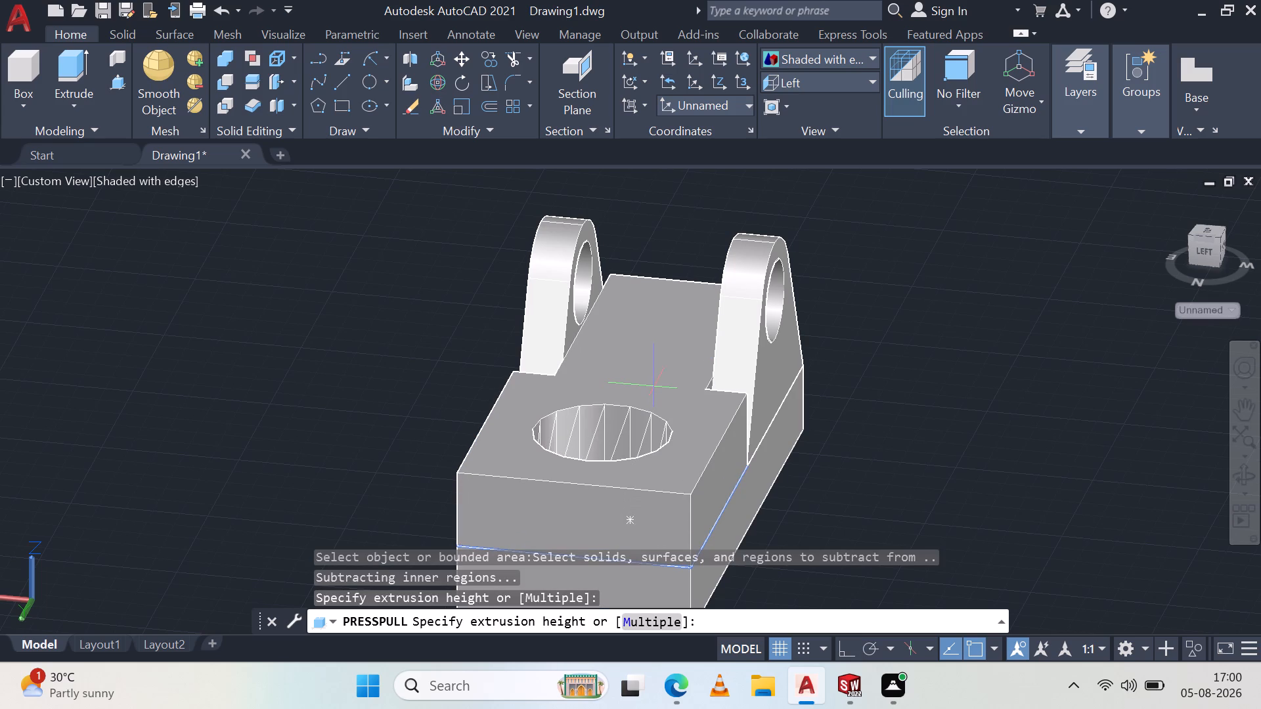
{"action": "type", "text": "25"}
{"action": "key", "text": "space"}
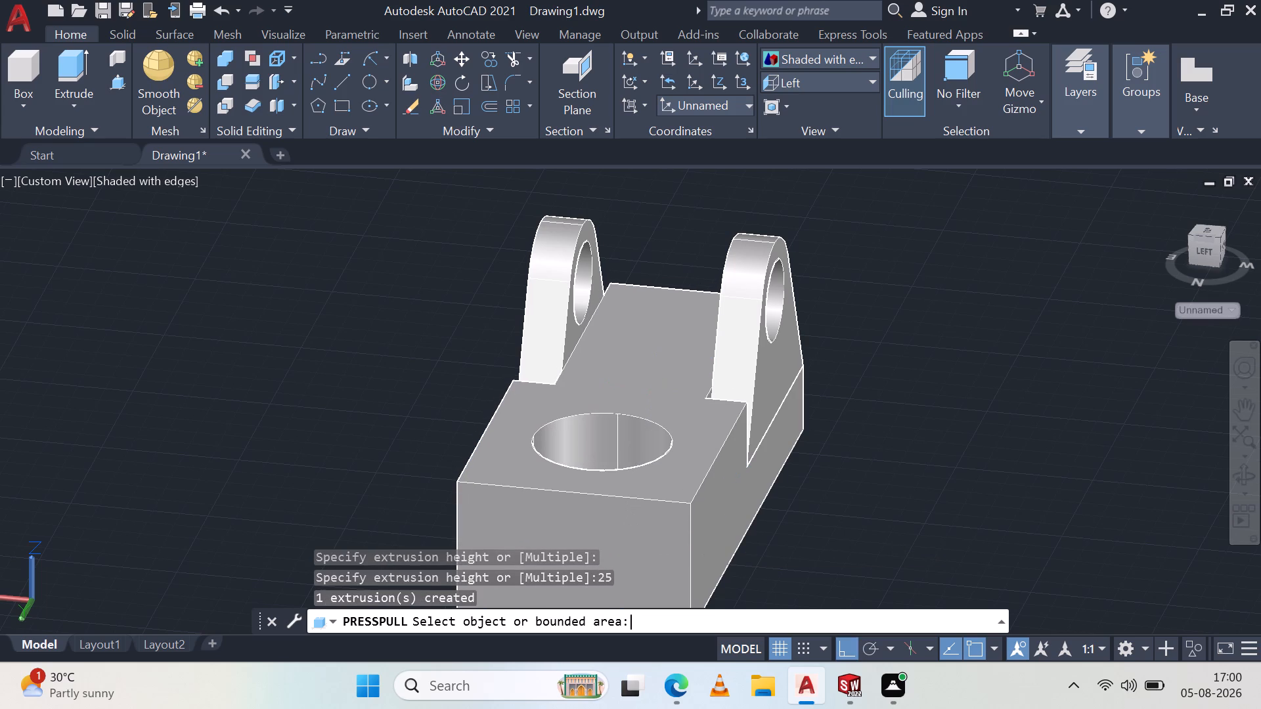
{"action": "key", "text": "Escape"}
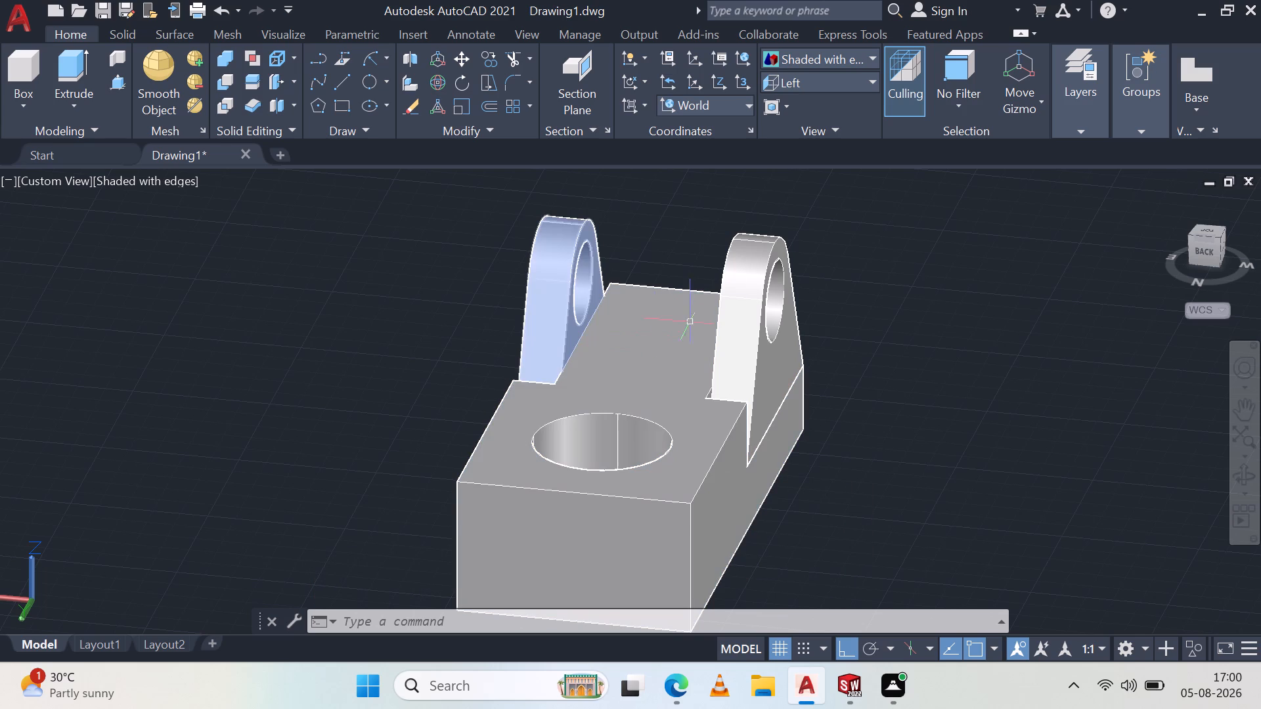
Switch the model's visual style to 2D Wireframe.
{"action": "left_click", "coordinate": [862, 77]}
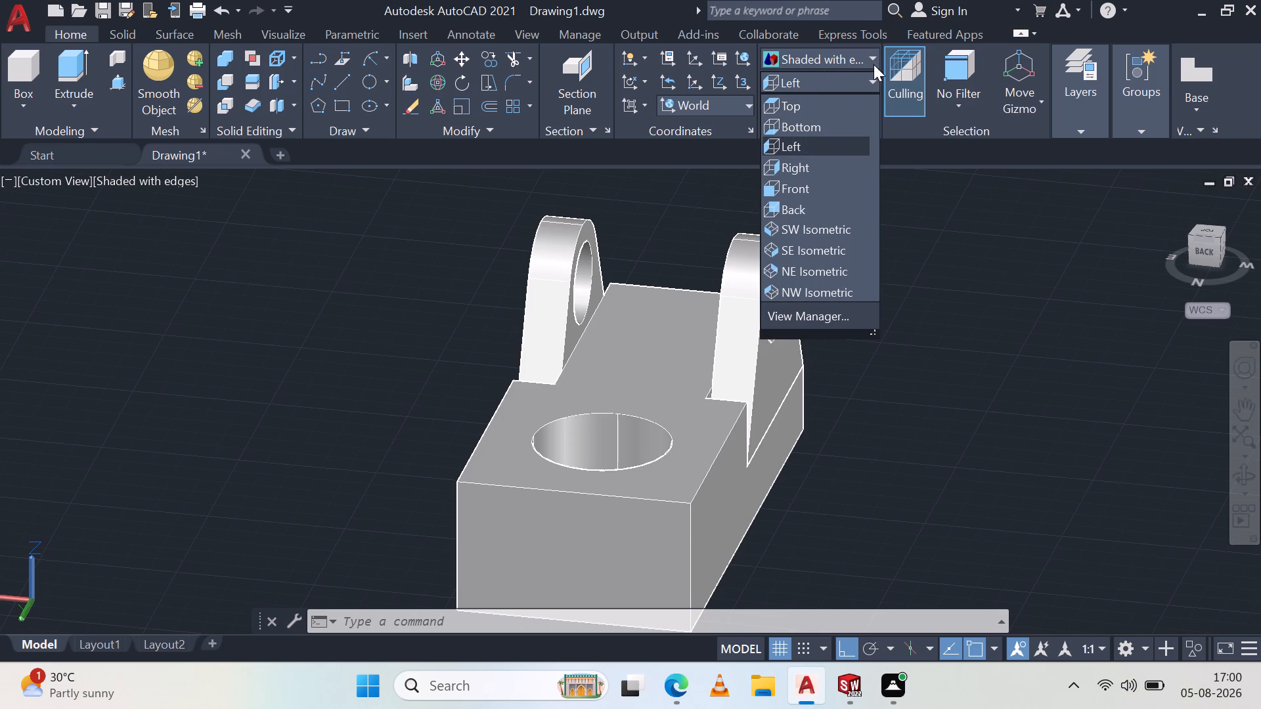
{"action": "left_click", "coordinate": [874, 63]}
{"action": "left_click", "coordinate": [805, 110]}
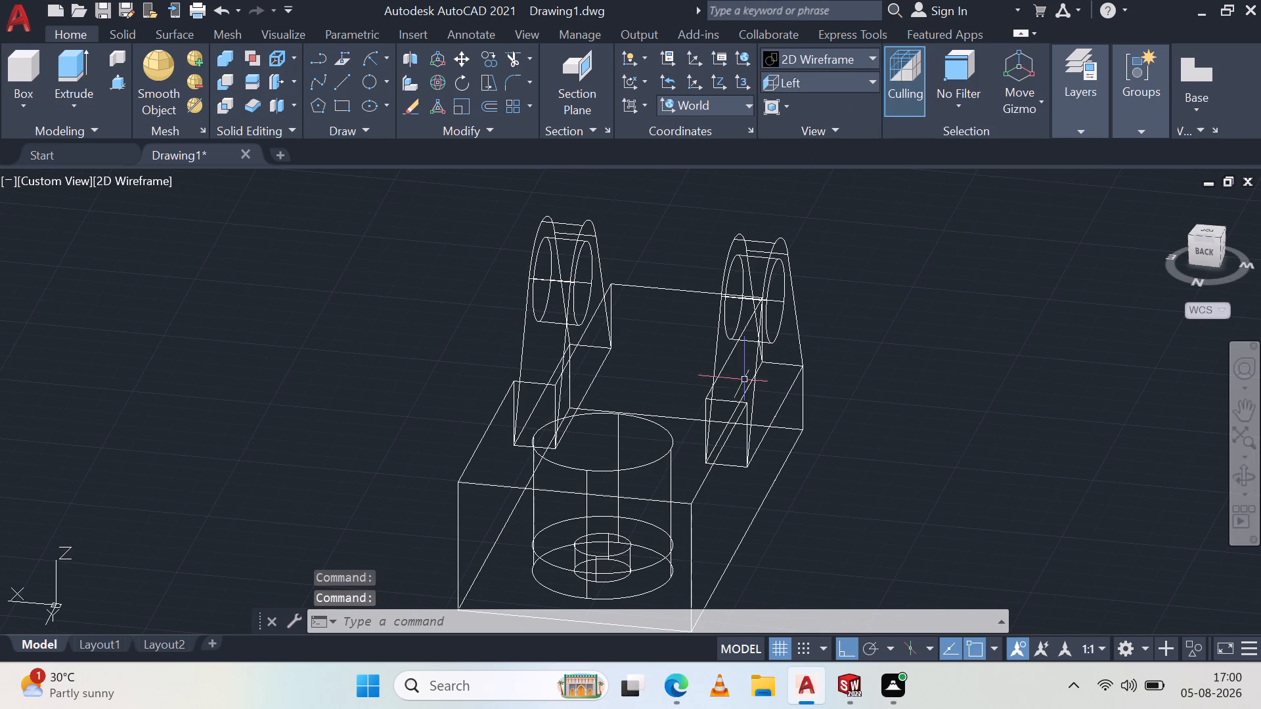
Show the model in the Conceptual visual style and examine the raised plate and uprights from above, the front and below.
{"action": "left_click", "coordinate": [837, 58]}
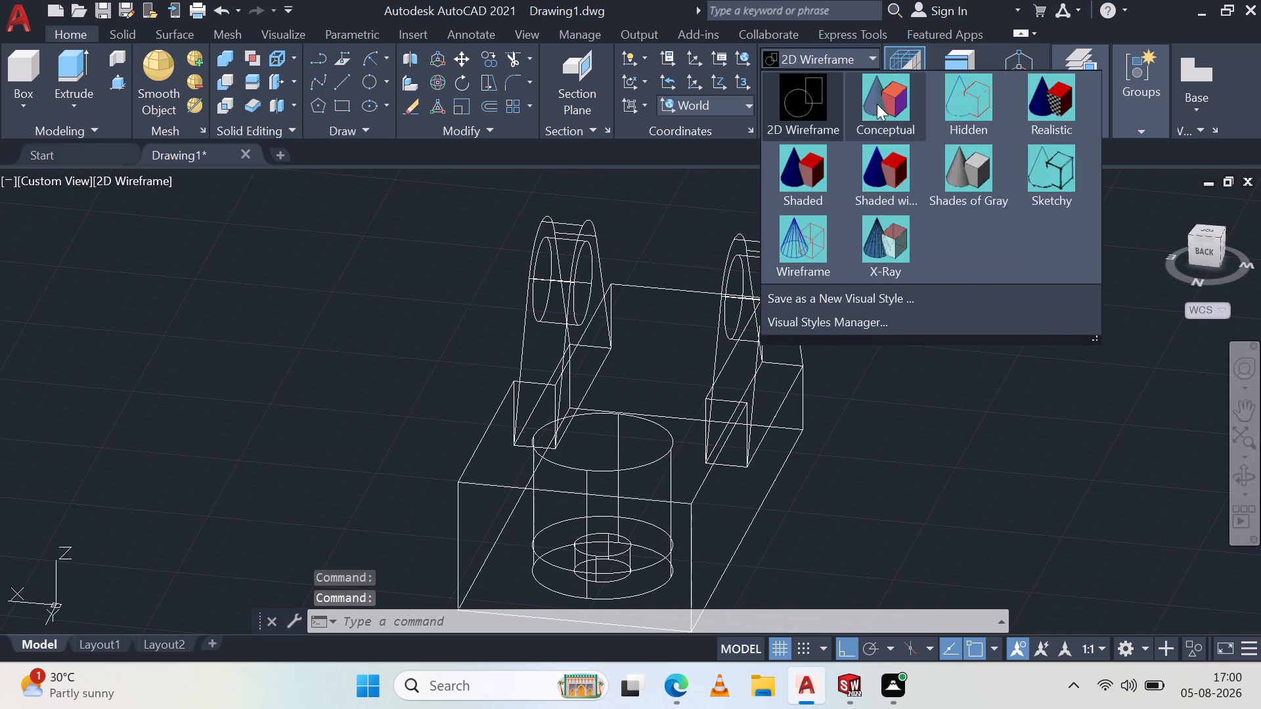
{"action": "left_click", "coordinate": [877, 104]}
{"action": "scroll", "coordinate": [701, 466], "scroll_direction": "down", "scroll_amount": 2}
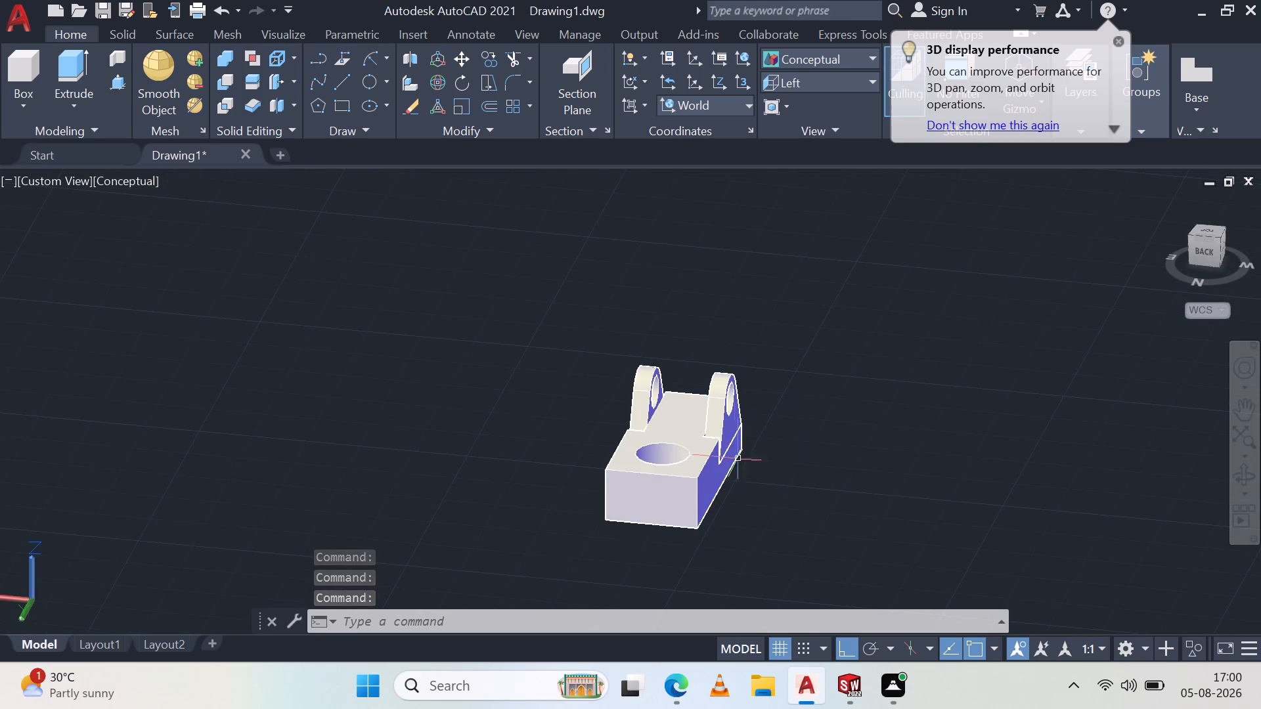
{"action": "middle_click_drag", "start_coordinate": [841, 397], "coordinate": [805, 355], "text": "ctrl"}
{"action": "middle_click", "coordinate": [805, 355]}
{"action": "middle_click_drag", "start_coordinate": [837, 373], "coordinate": [820, 403], "text": "shift"}
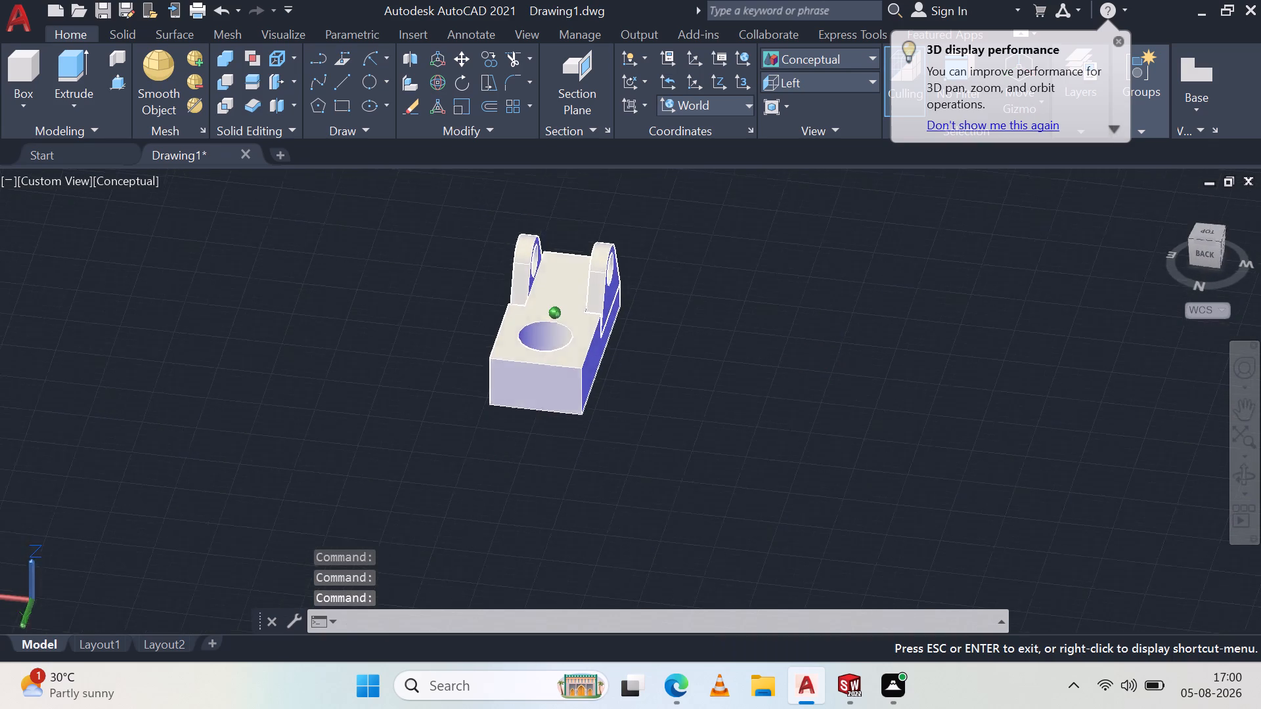
{"action": "middle_click_drag", "start_coordinate": [820, 403], "coordinate": [478, 371], "text": "shift"}
{"action": "scroll", "coordinate": [588, 383], "scroll_direction": "up", "scroll_amount": 2}
{"action": "middle_click_drag", "start_coordinate": [575, 336], "coordinate": [604, 379]}
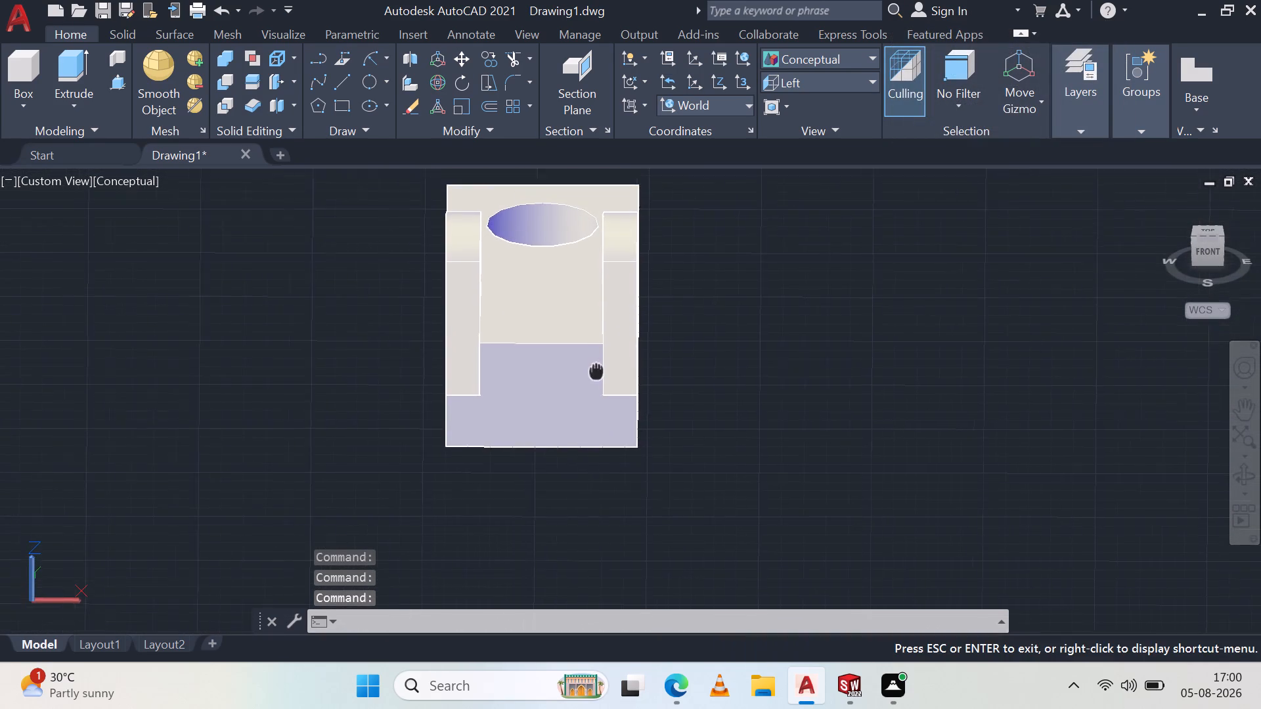
{"action": "middle_click_drag", "start_coordinate": [604, 379], "coordinate": [676, 409]}
{"action": "middle_click", "coordinate": [679, 409]}
{"action": "middle_click", "coordinate": [679, 409]}
{"action": "middle_click_drag", "start_coordinate": [629, 513], "coordinate": [652, 434], "text": "shift"}
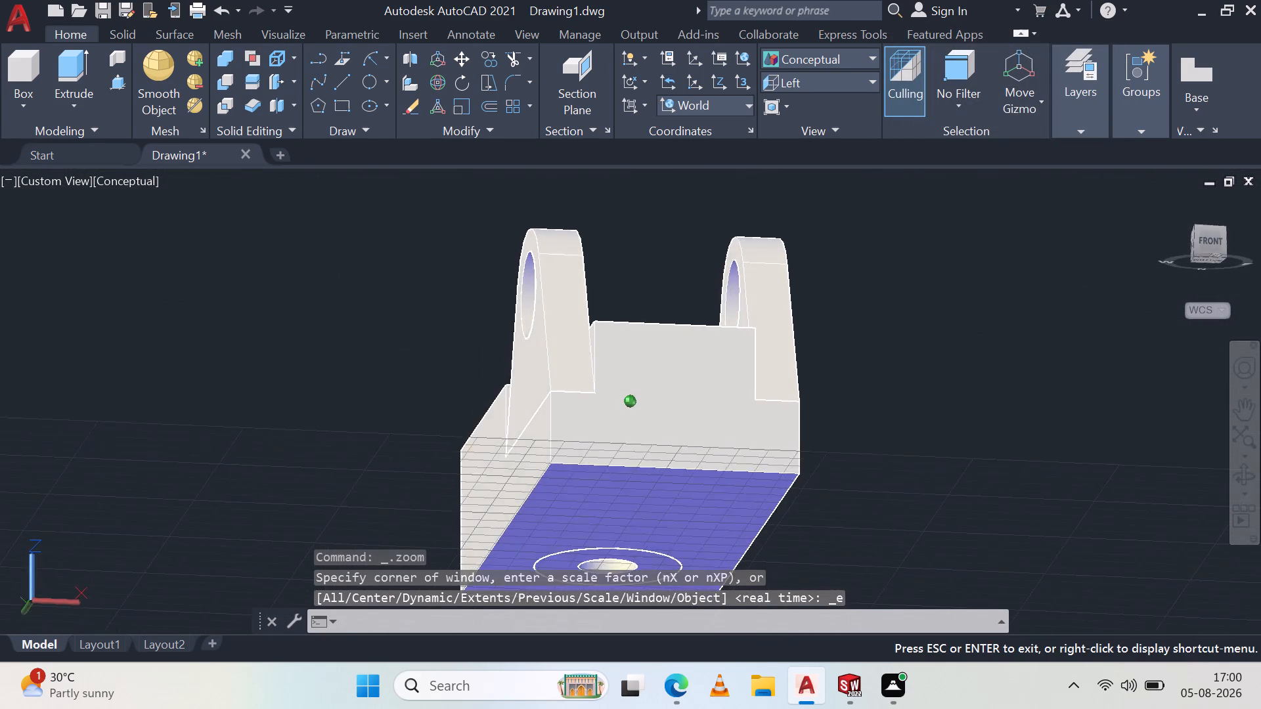
{"action": "middle_click_drag", "start_coordinate": [652, 434], "coordinate": [637, 479], "text": "shift"}
{"action": "scroll", "coordinate": [637, 479], "scroll_direction": "up", "scroll_amount": 1}
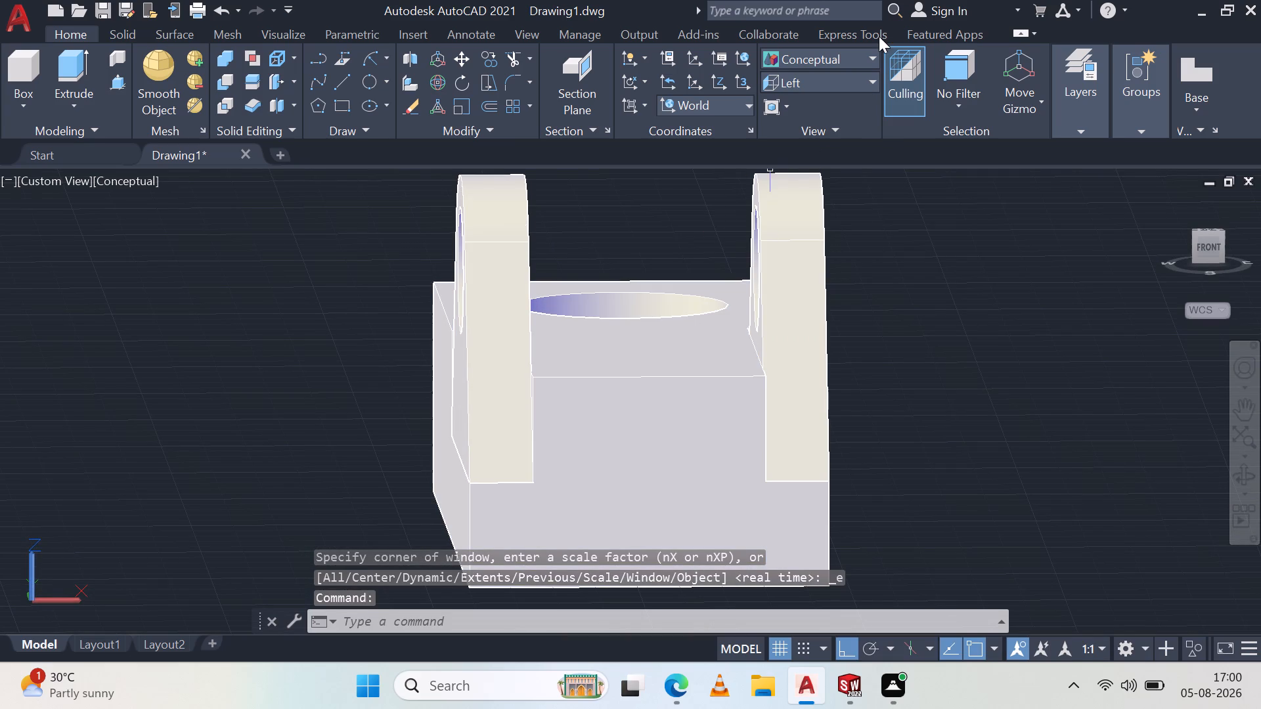
Set the model's visual style to 2D Wireframe.
{"action": "left_click", "coordinate": [864, 53]}
{"action": "left_click", "coordinate": [813, 94]}
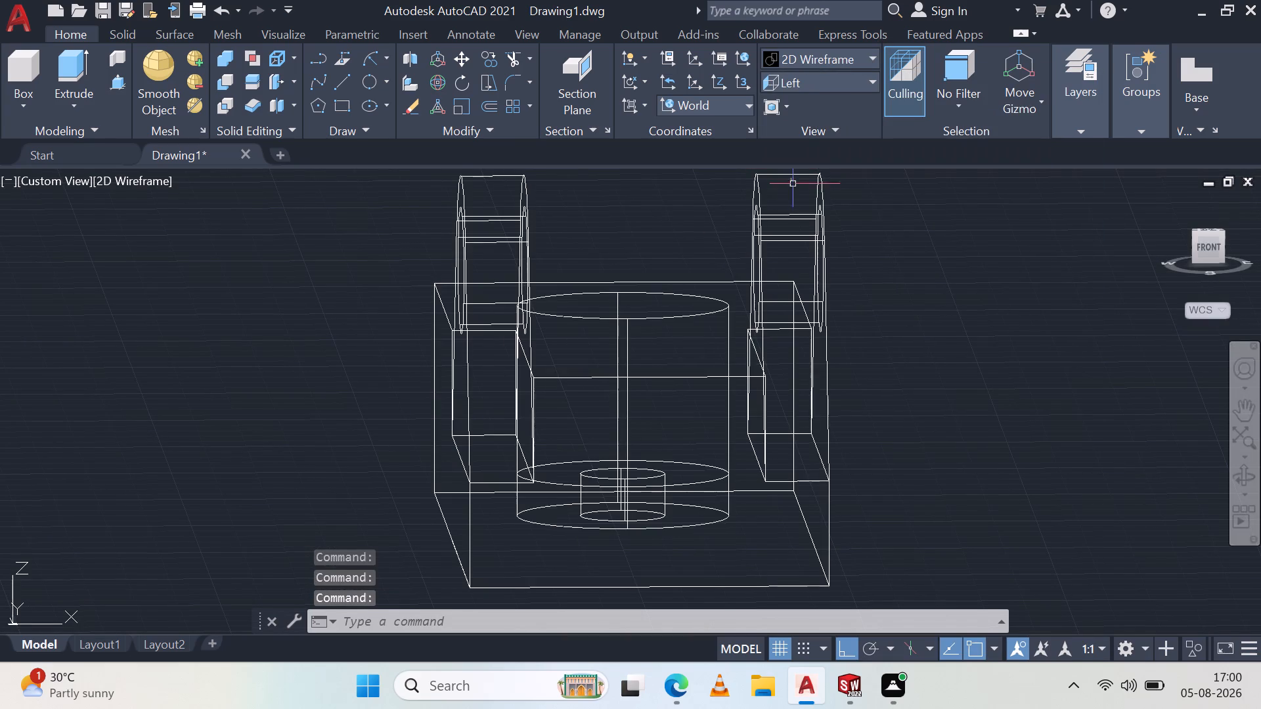
Set the model to the Back view.
{"action": "left_click", "coordinate": [851, 84]}
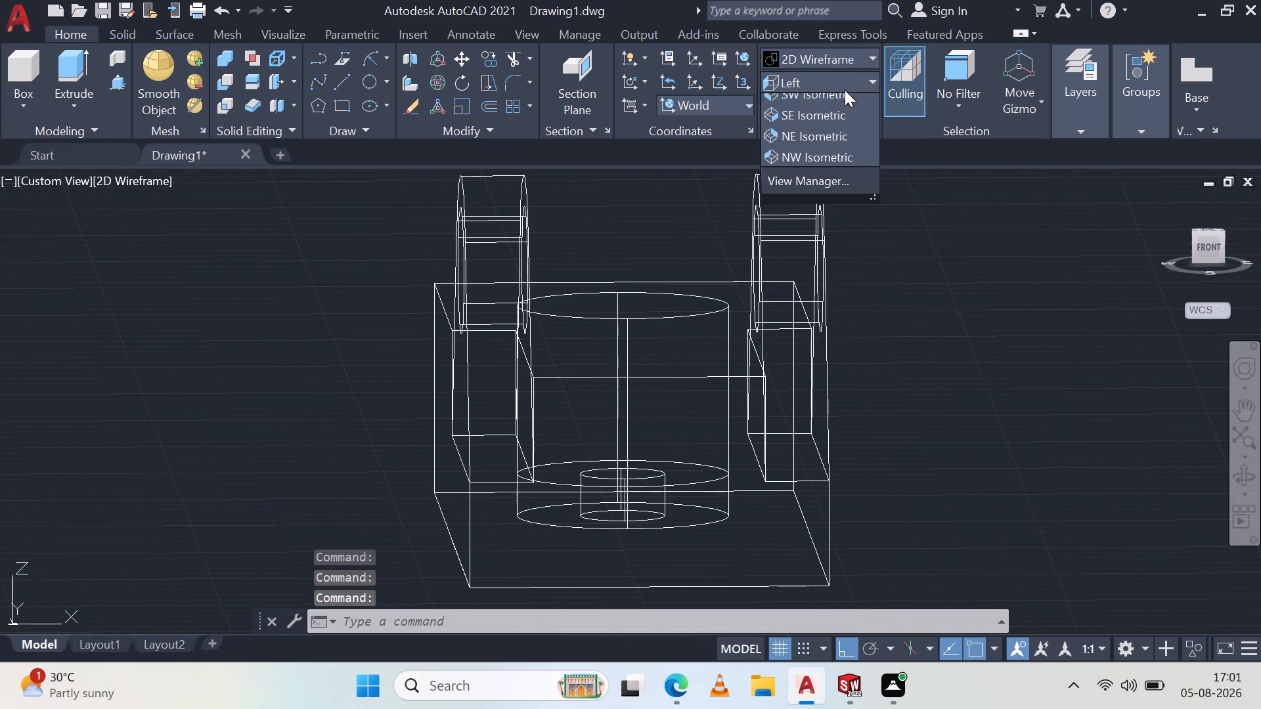
{"action": "left_click", "coordinate": [803, 209]}
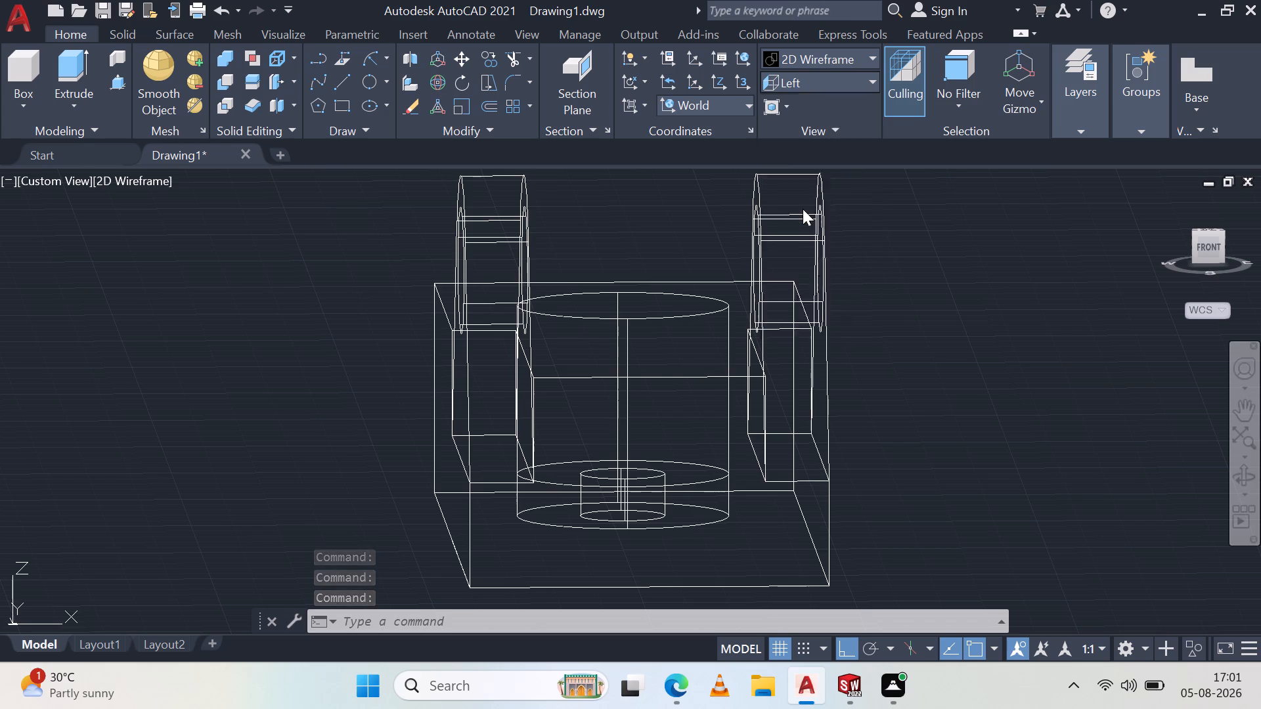
{"action": "scroll", "coordinate": [762, 353], "scroll_direction": "down", "scroll_amount": 2}
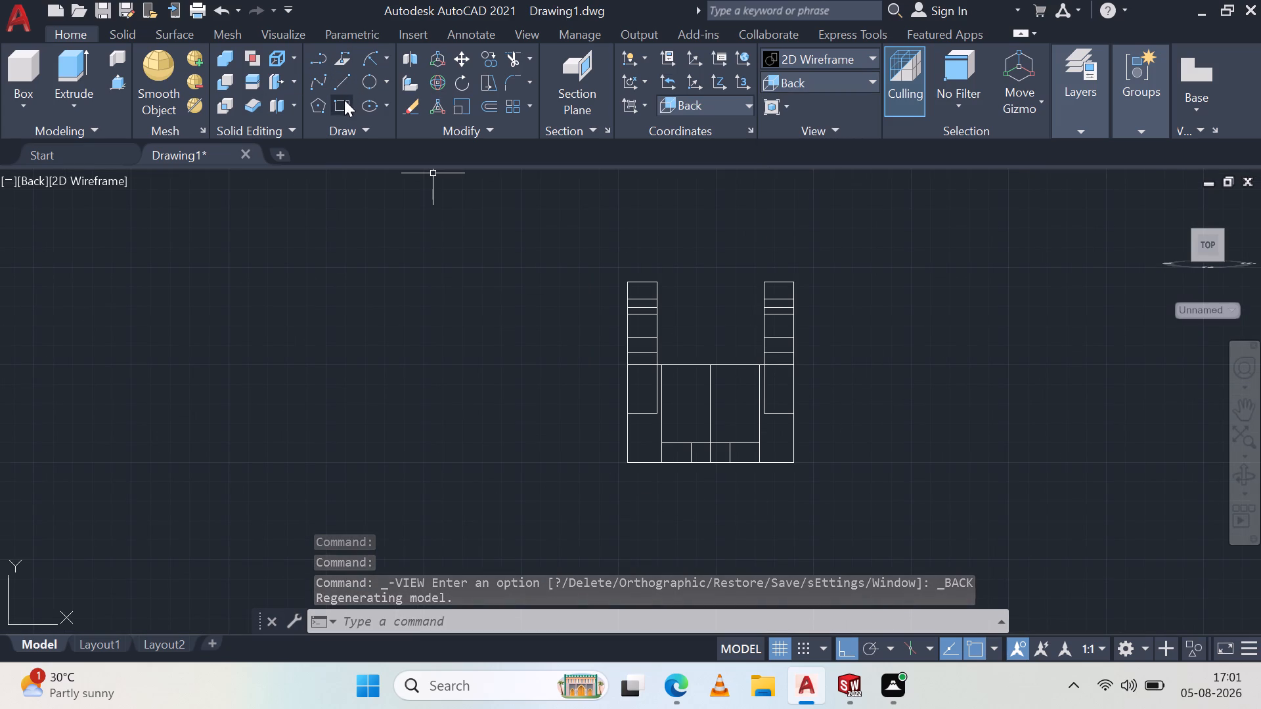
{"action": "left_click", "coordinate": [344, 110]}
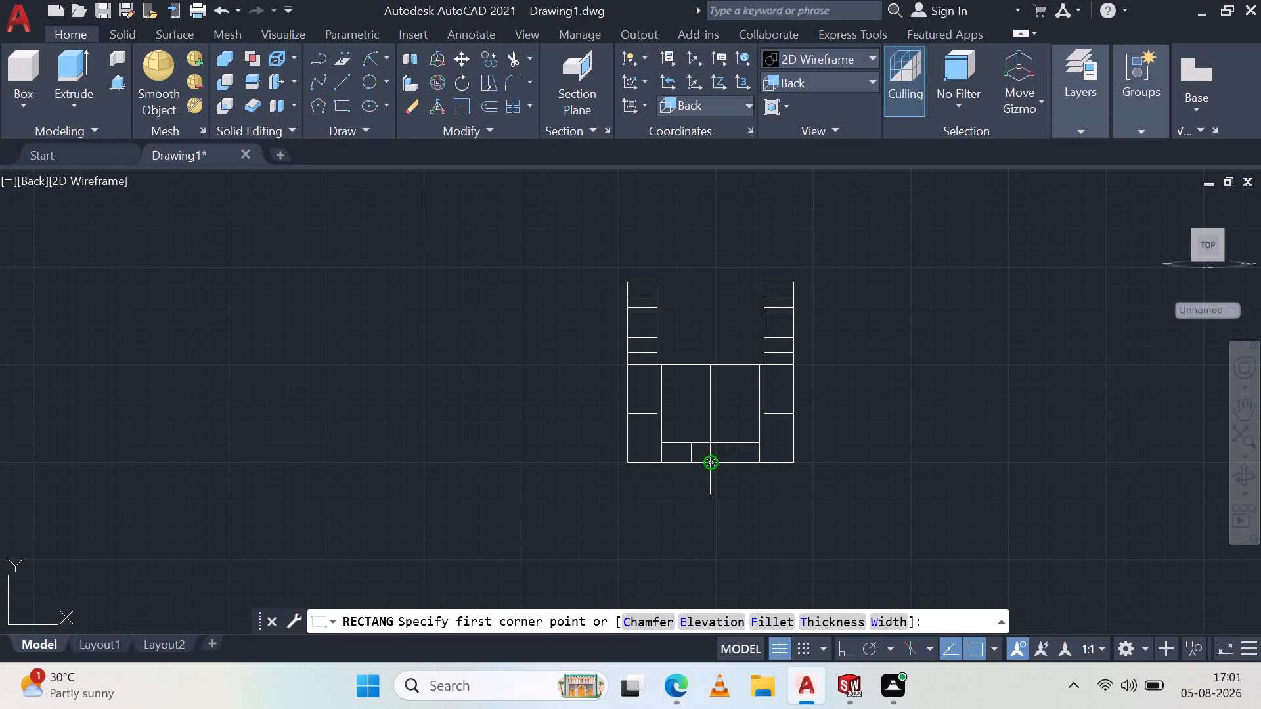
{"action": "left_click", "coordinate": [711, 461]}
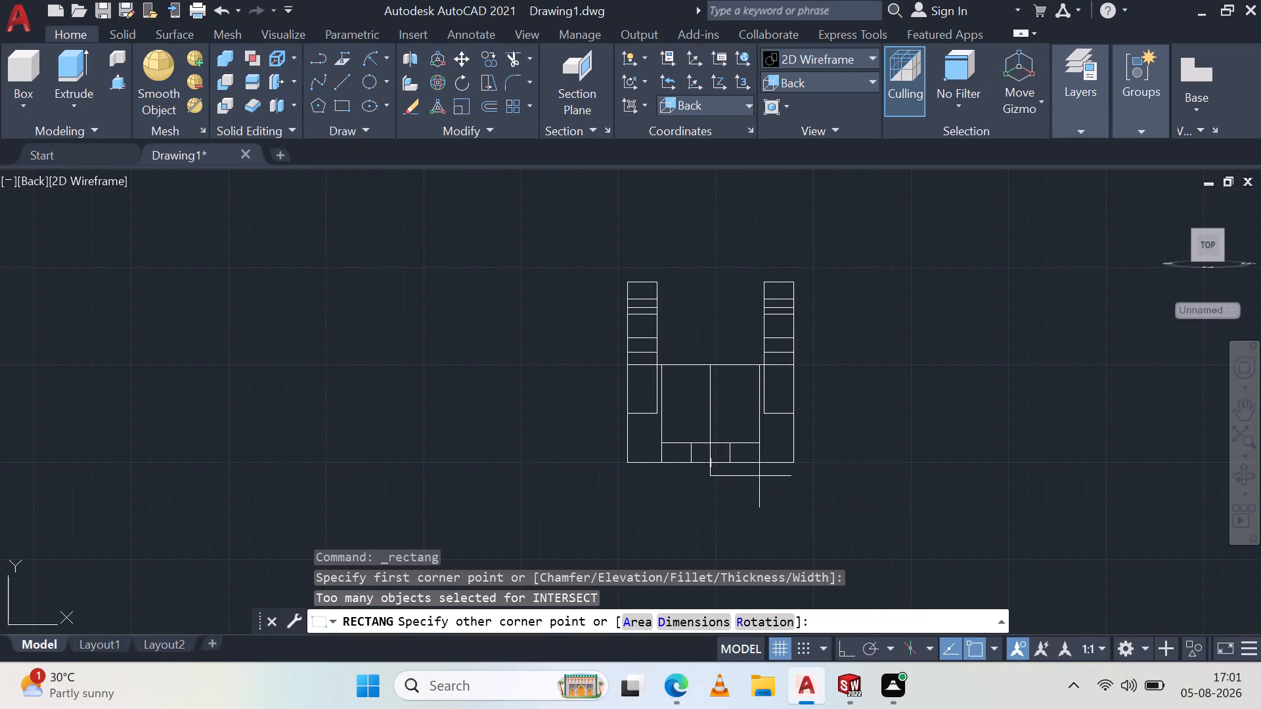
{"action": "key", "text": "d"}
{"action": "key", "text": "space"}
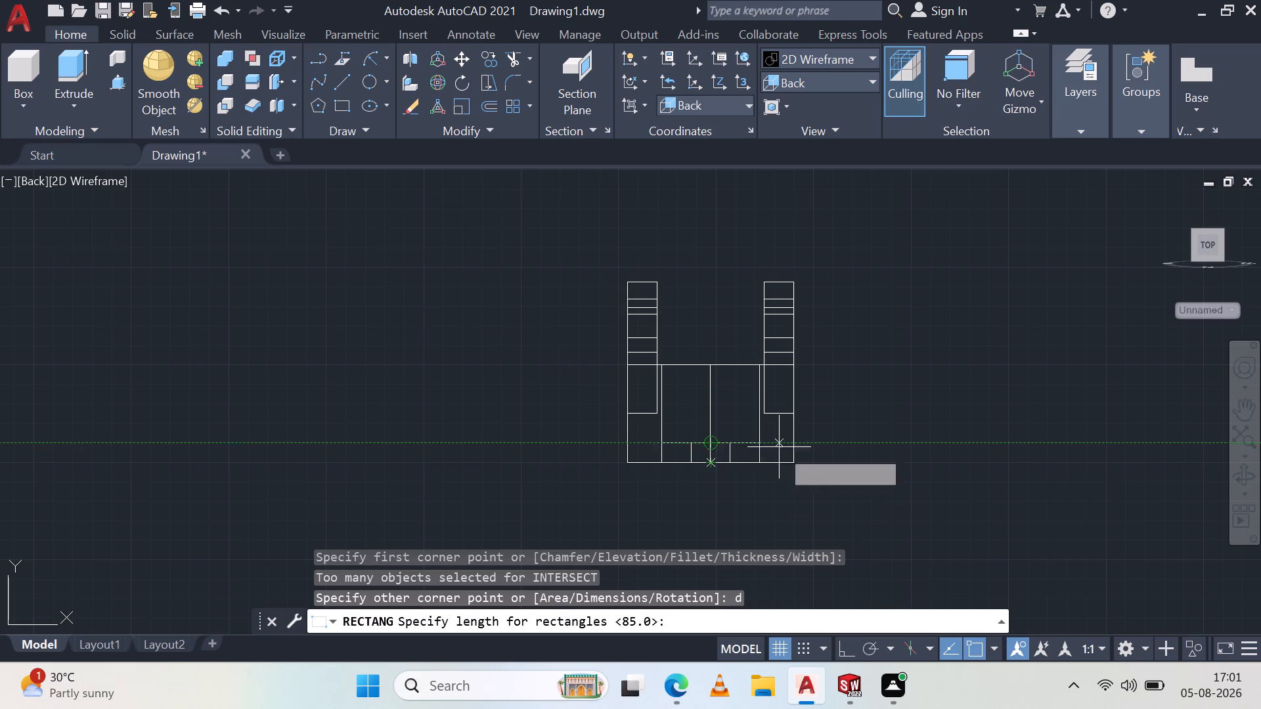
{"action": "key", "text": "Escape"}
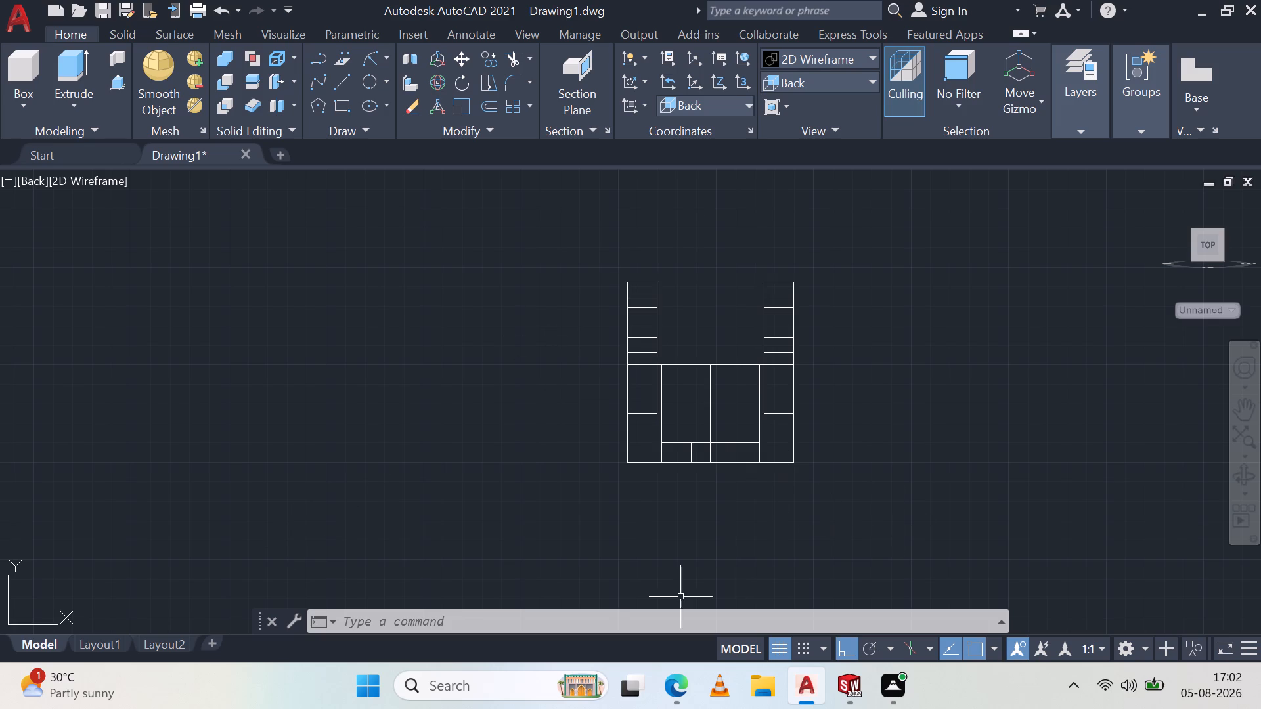
Draw a 45 by 10 rectangle from the middle of the plate's bottom edge, extending below the plate.
{"action": "left_click", "coordinate": [335, 106]}
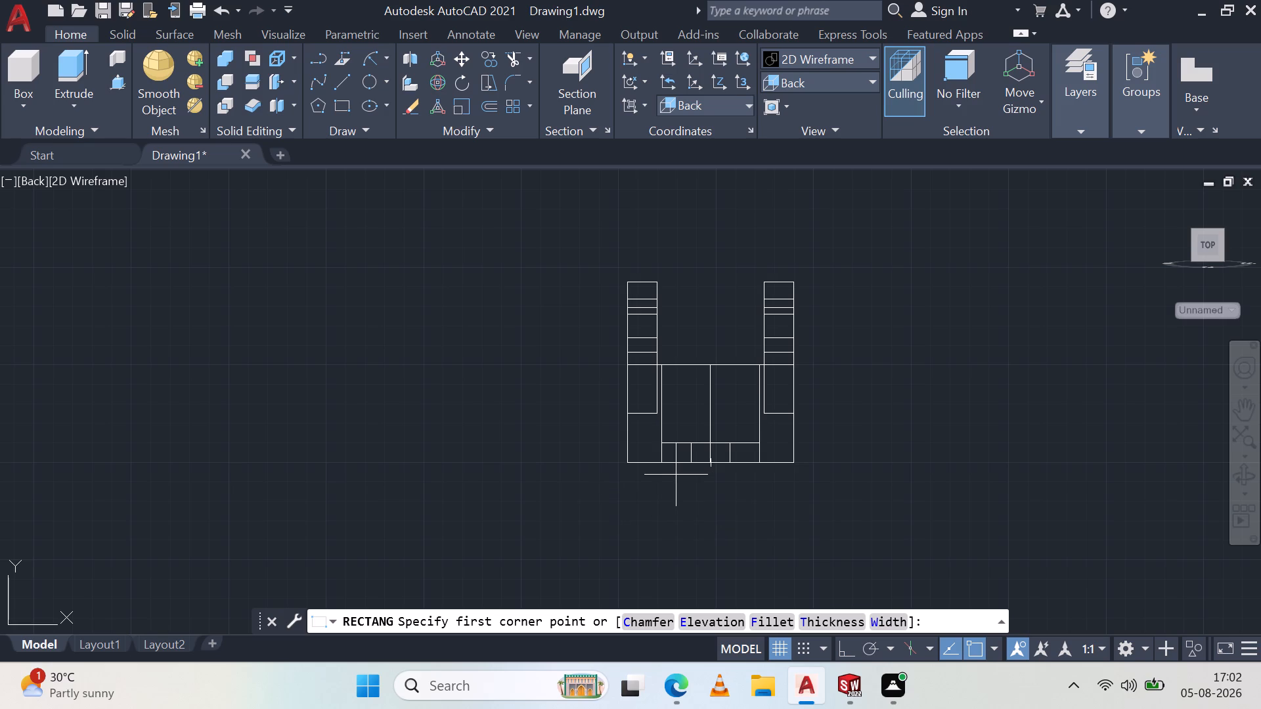
{"action": "left_click", "coordinate": [708, 464]}
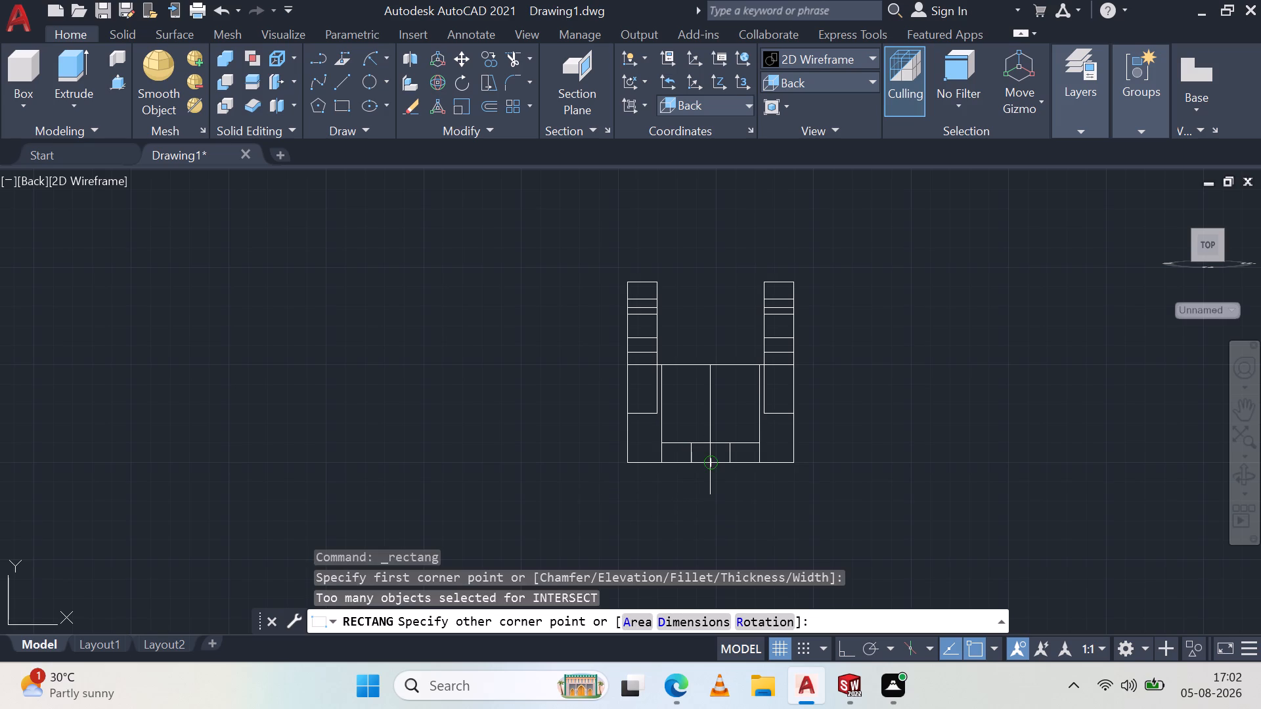
{"action": "type", "text": "d"}
{"action": "key", "text": "space"}
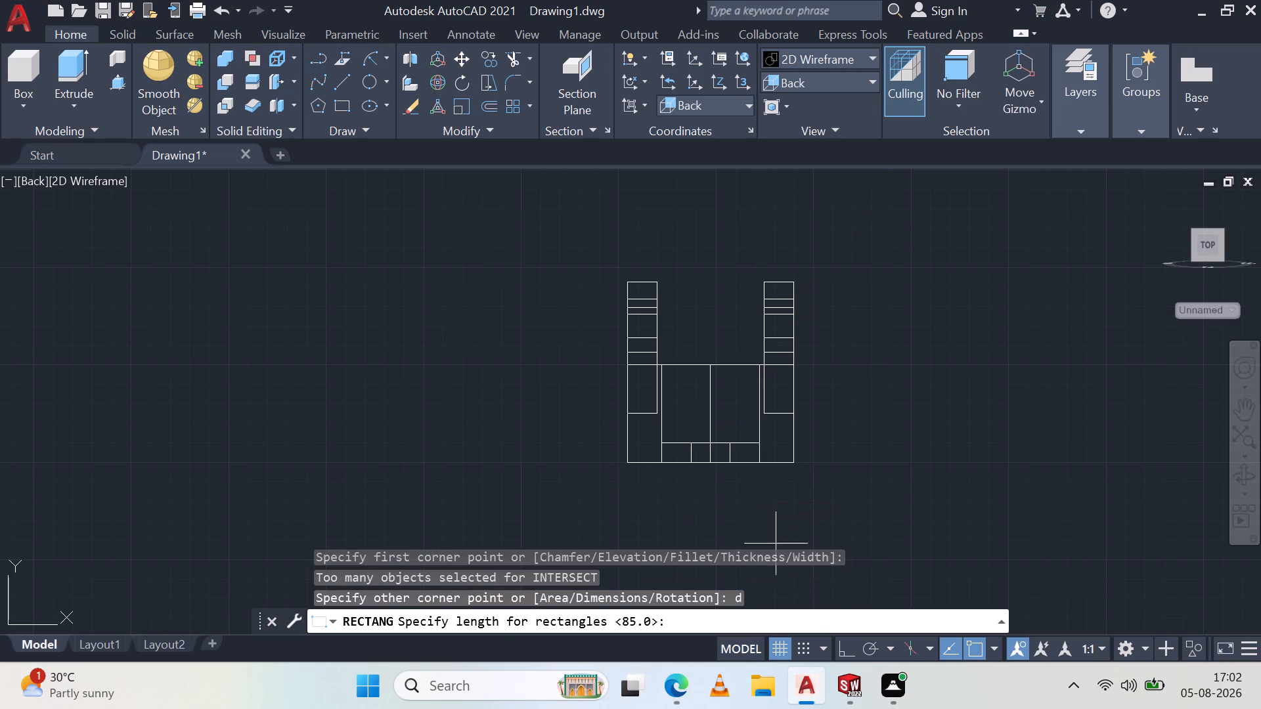
{"action": "key", "text": "4"}
{"action": "type", "text": "5 10"}
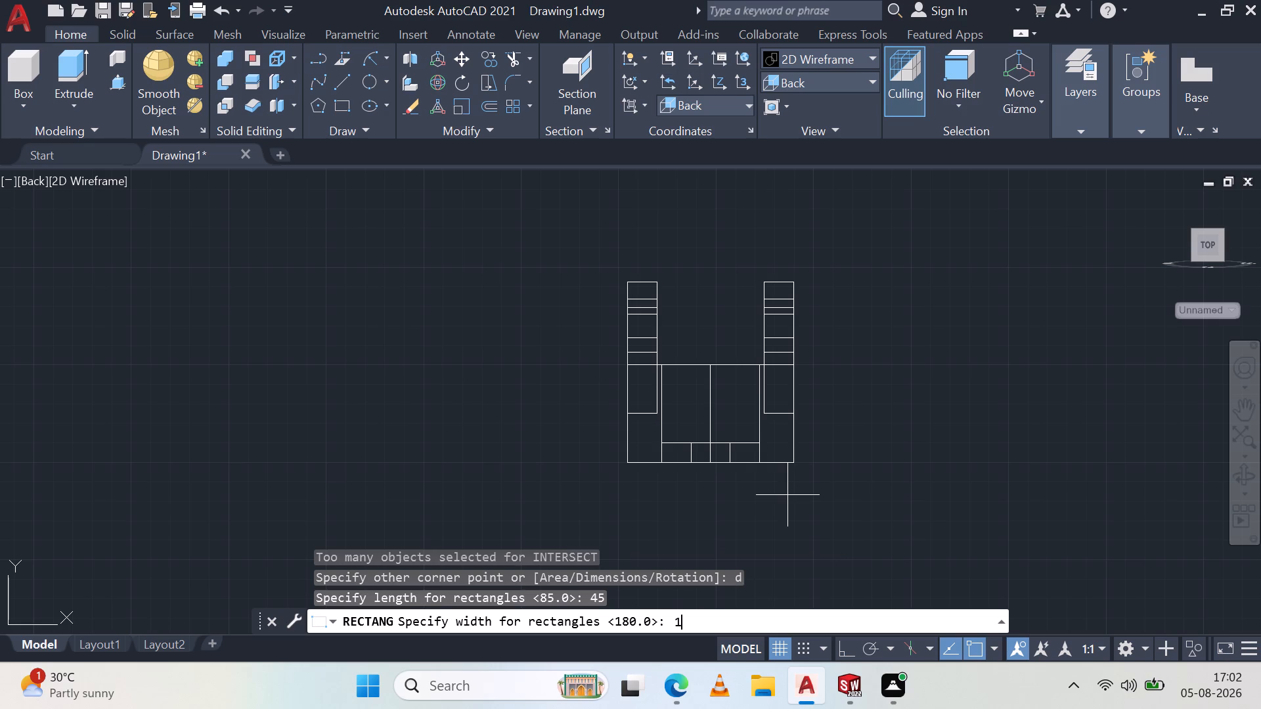
{"action": "key", "text": "space"}
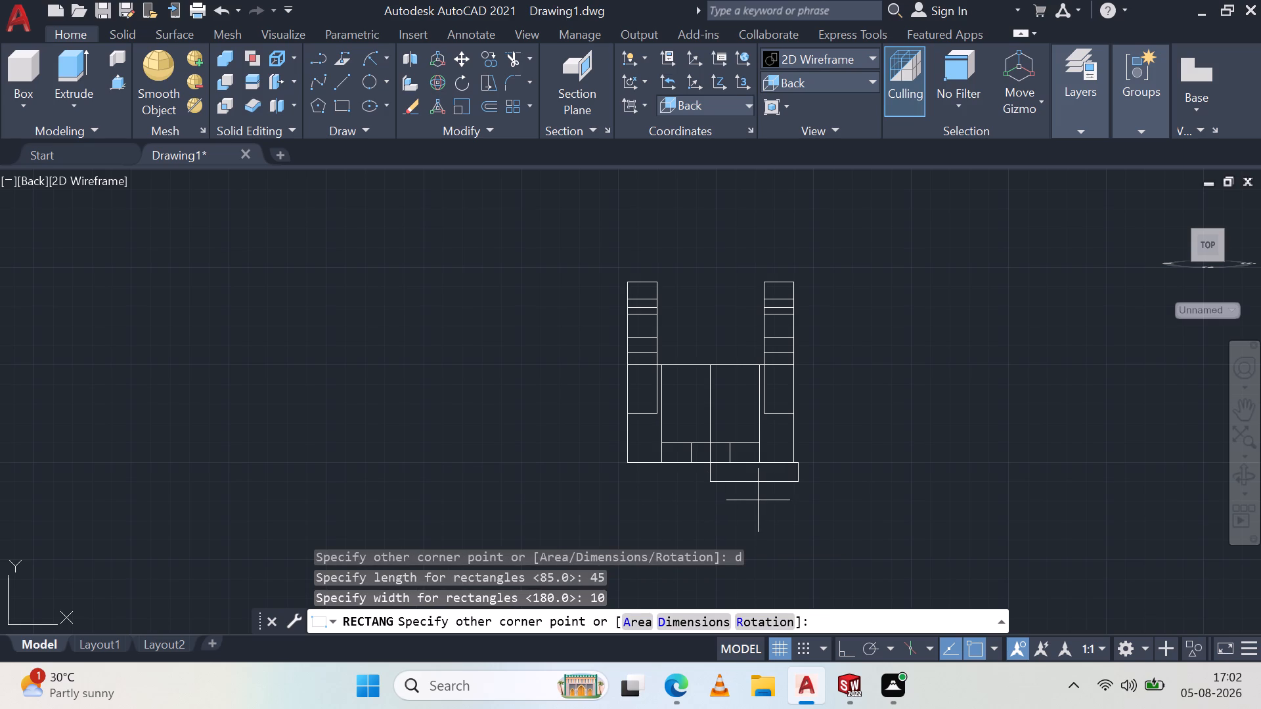
{"action": "left_click", "coordinate": [838, 481]}
{"action": "left_click", "coordinate": [877, 483]}
{"action": "key", "text": "Escape"}
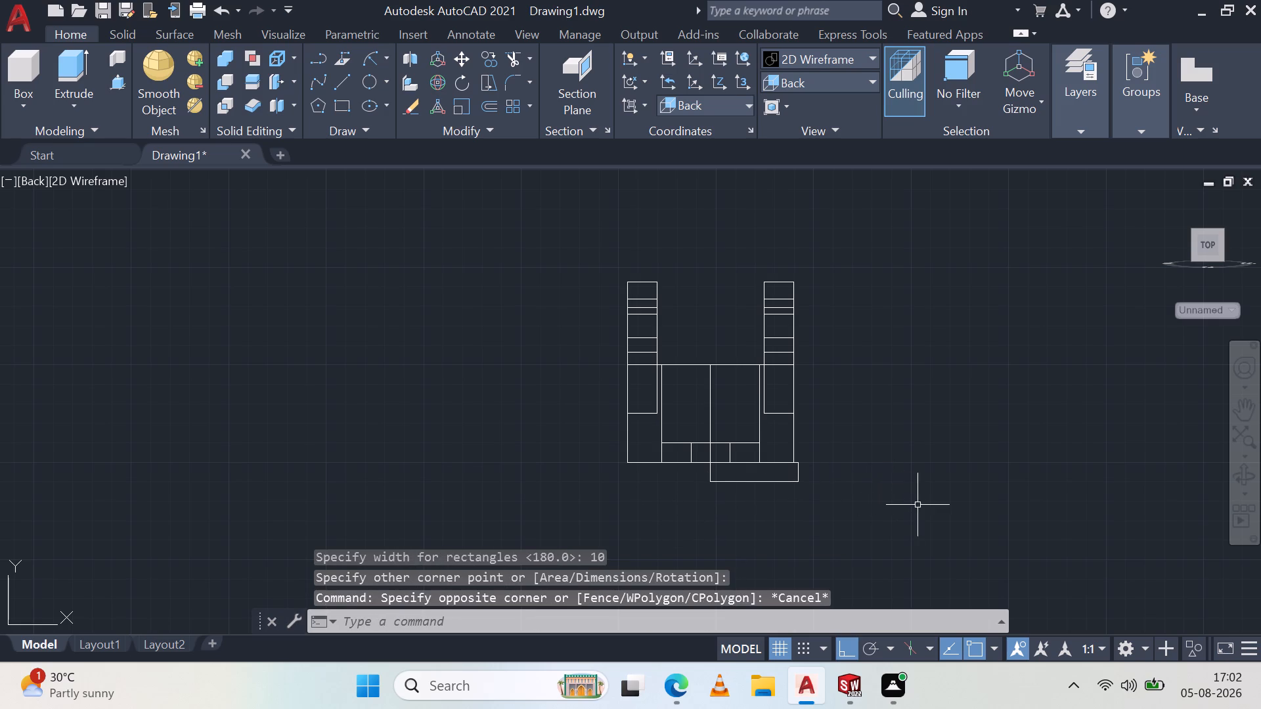
Move the rectangle by its top edge's midpoint to the middle of the plate's bottom edge, centring it under the plate.
{"action": "left_click", "coordinate": [774, 483]}
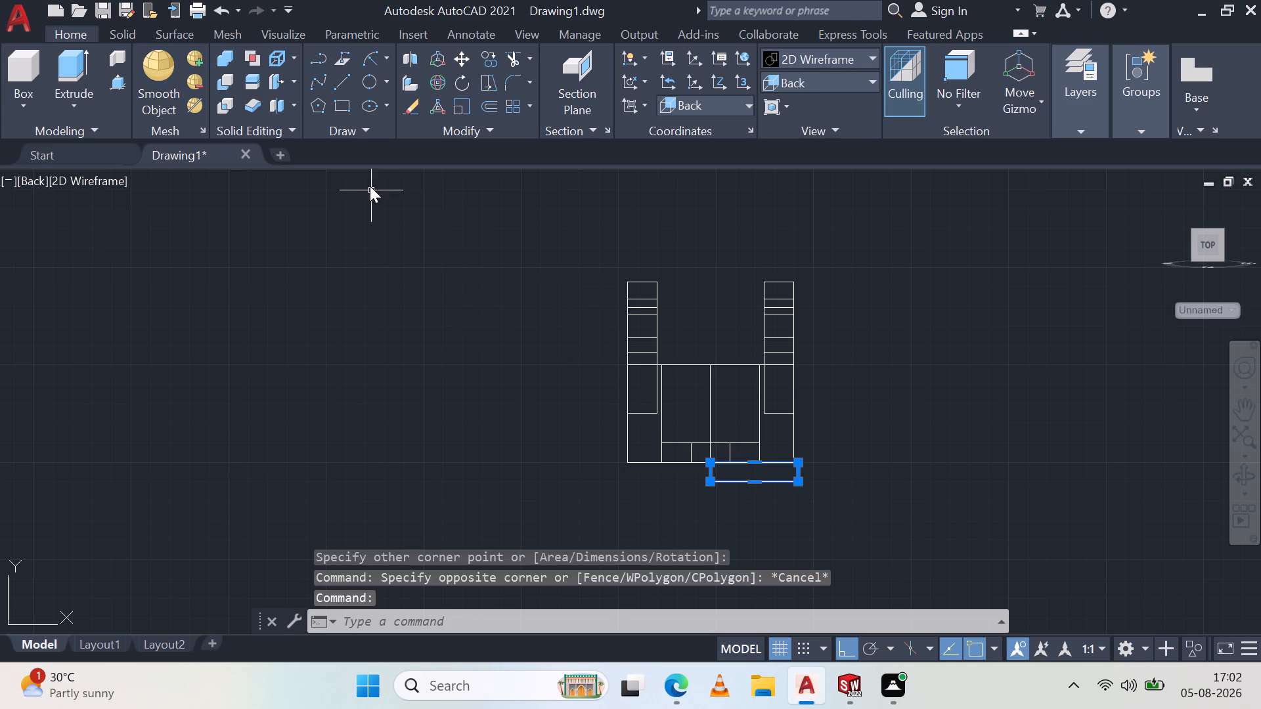
{"action": "left_click", "coordinate": [460, 59]}
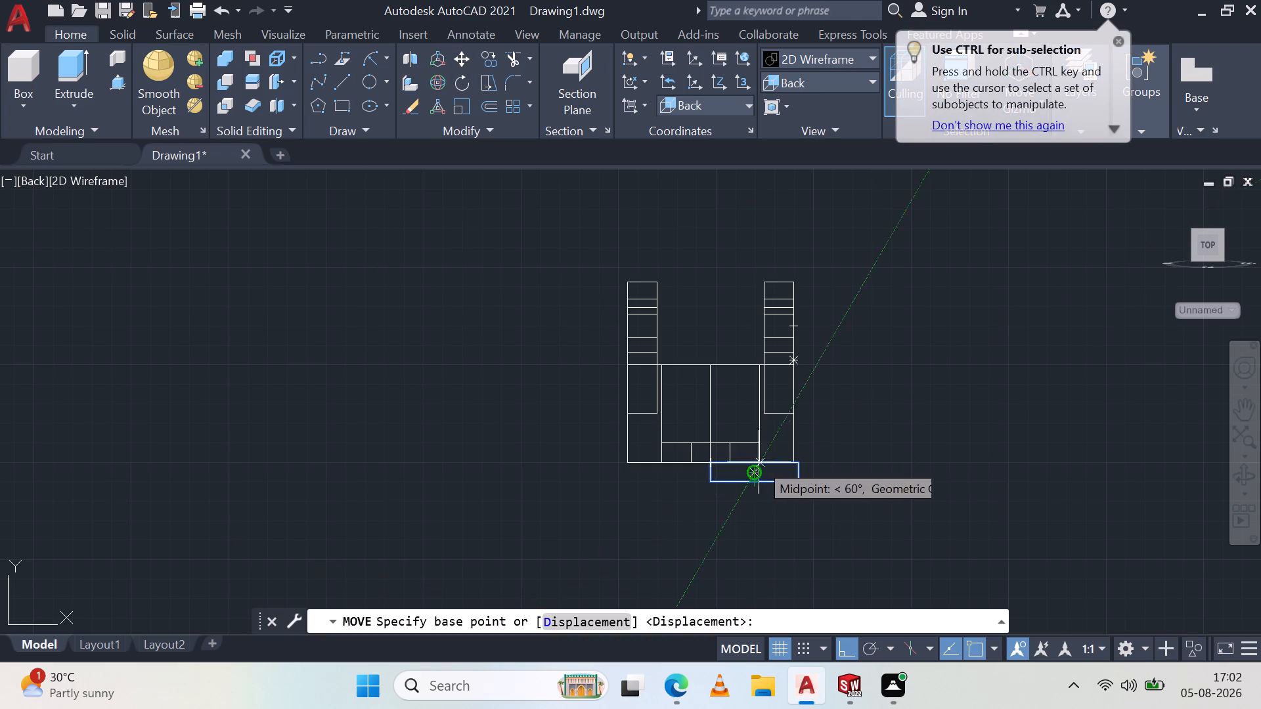
{"action": "scroll", "coordinate": [757, 461], "scroll_direction": "up", "scroll_amount": 3}
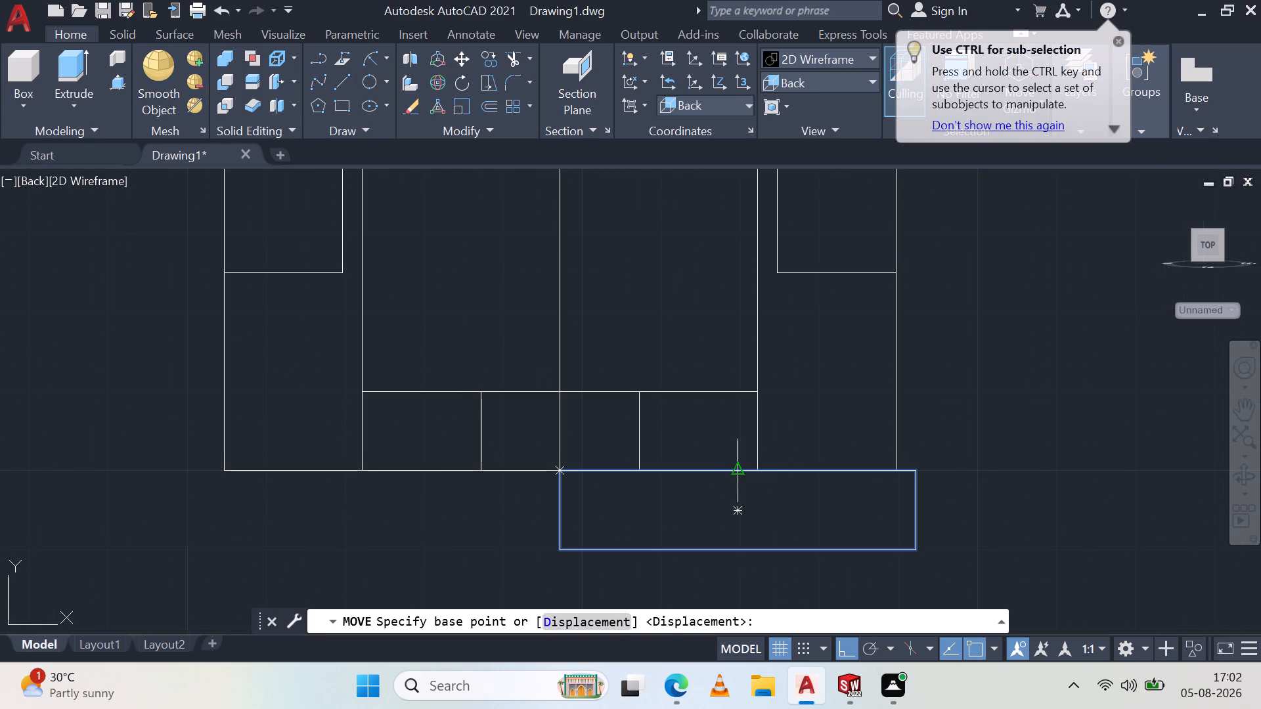
{"action": "left_click", "coordinate": [741, 465]}
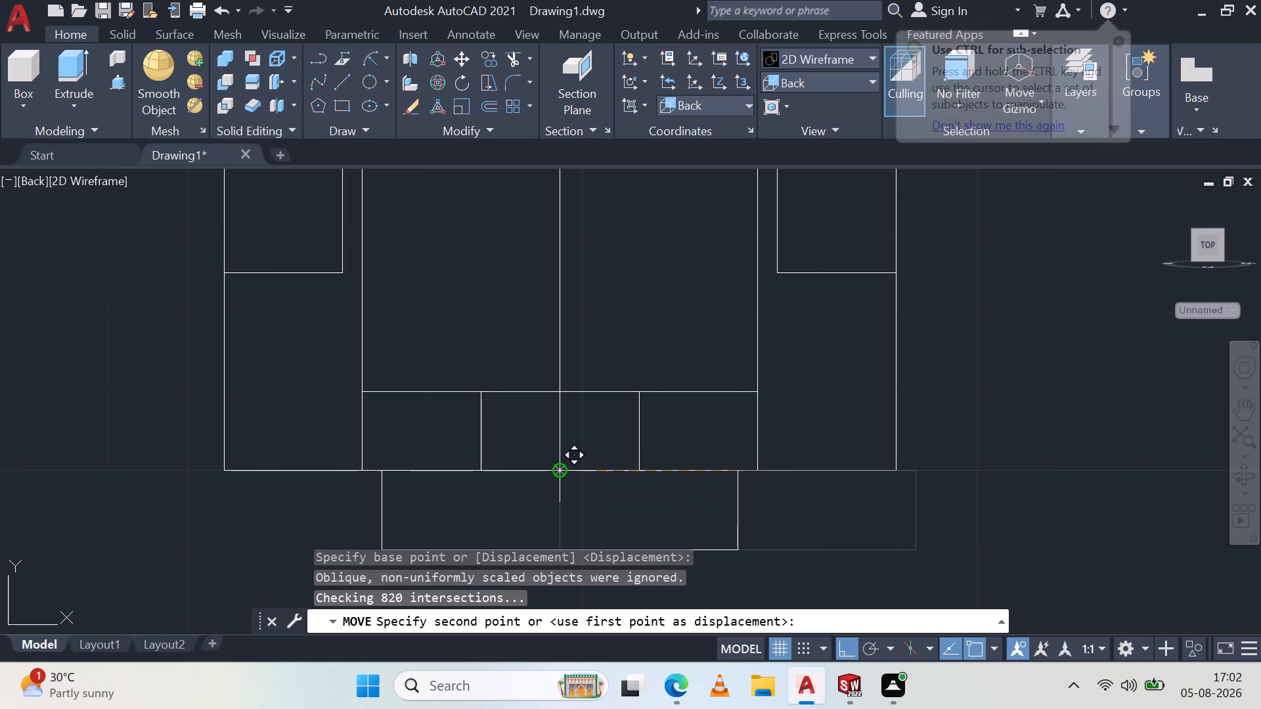
{"action": "left_click", "coordinate": [564, 465]}
{"action": "key", "text": "Escape"}
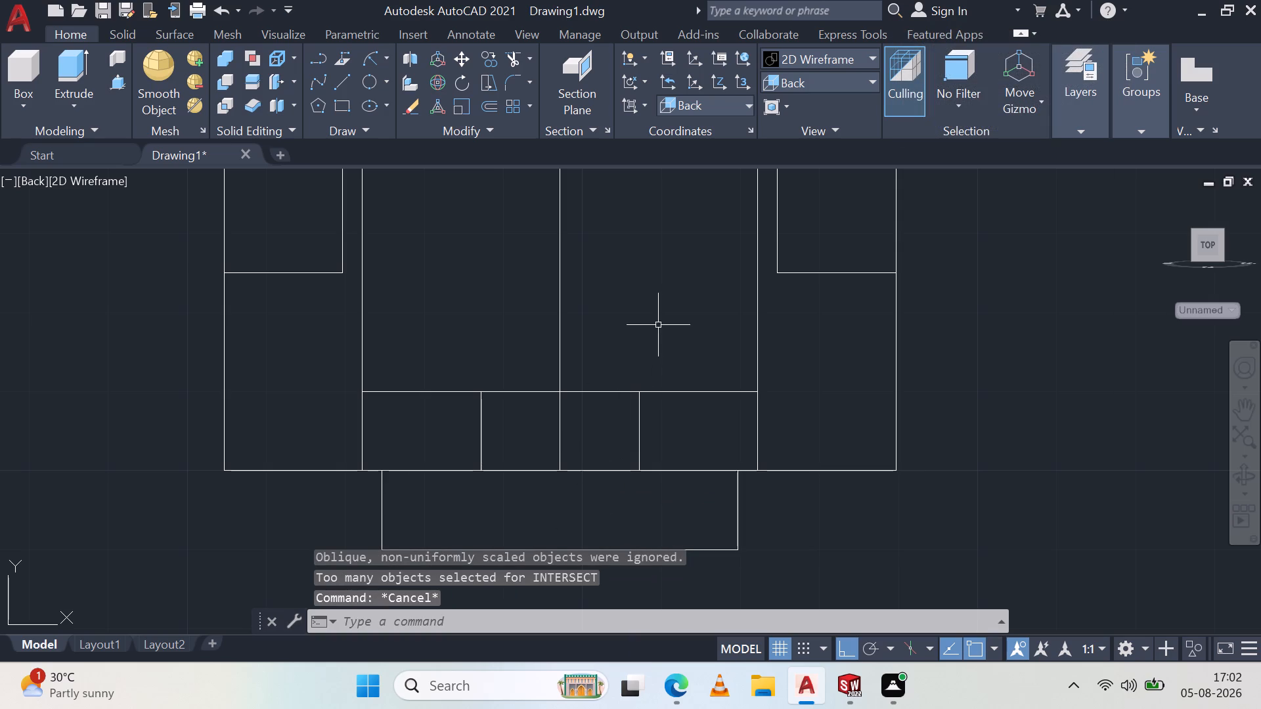
Set the Left view and examine from an oblique angle where the rectangle lies relative to the plate.
{"action": "left_click", "coordinate": [811, 79]}
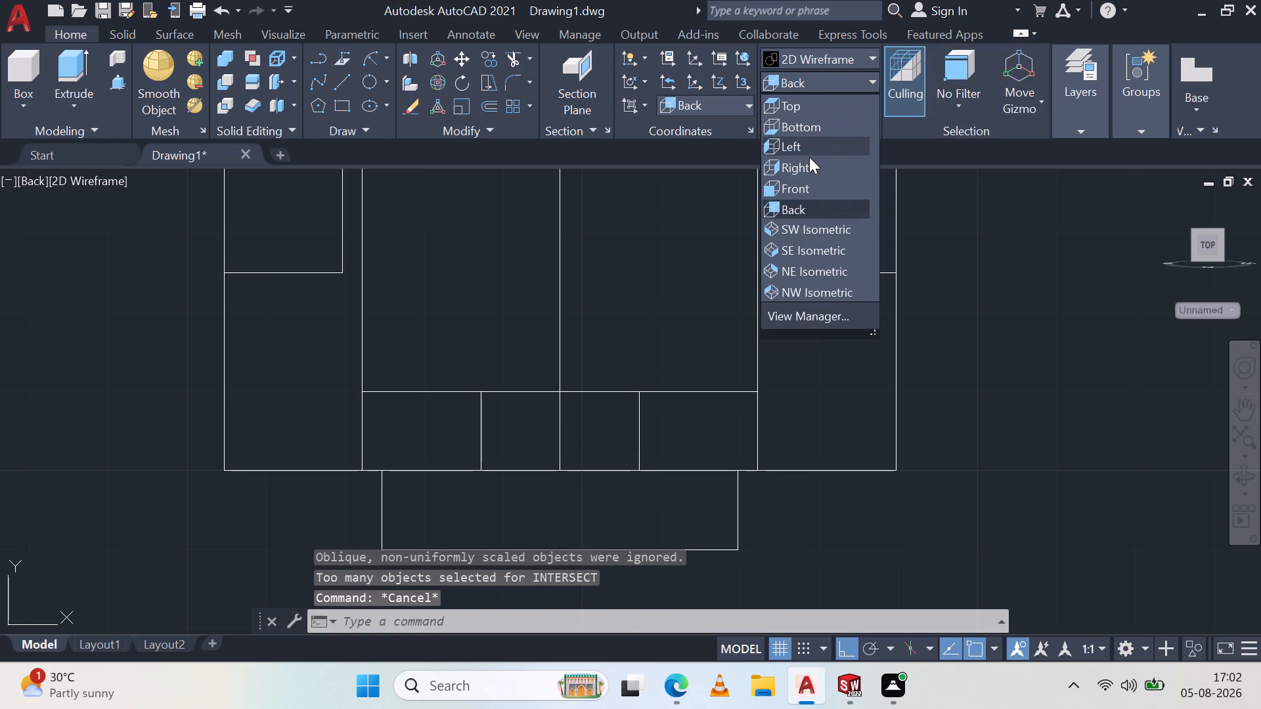
{"action": "left_click", "coordinate": [807, 146]}
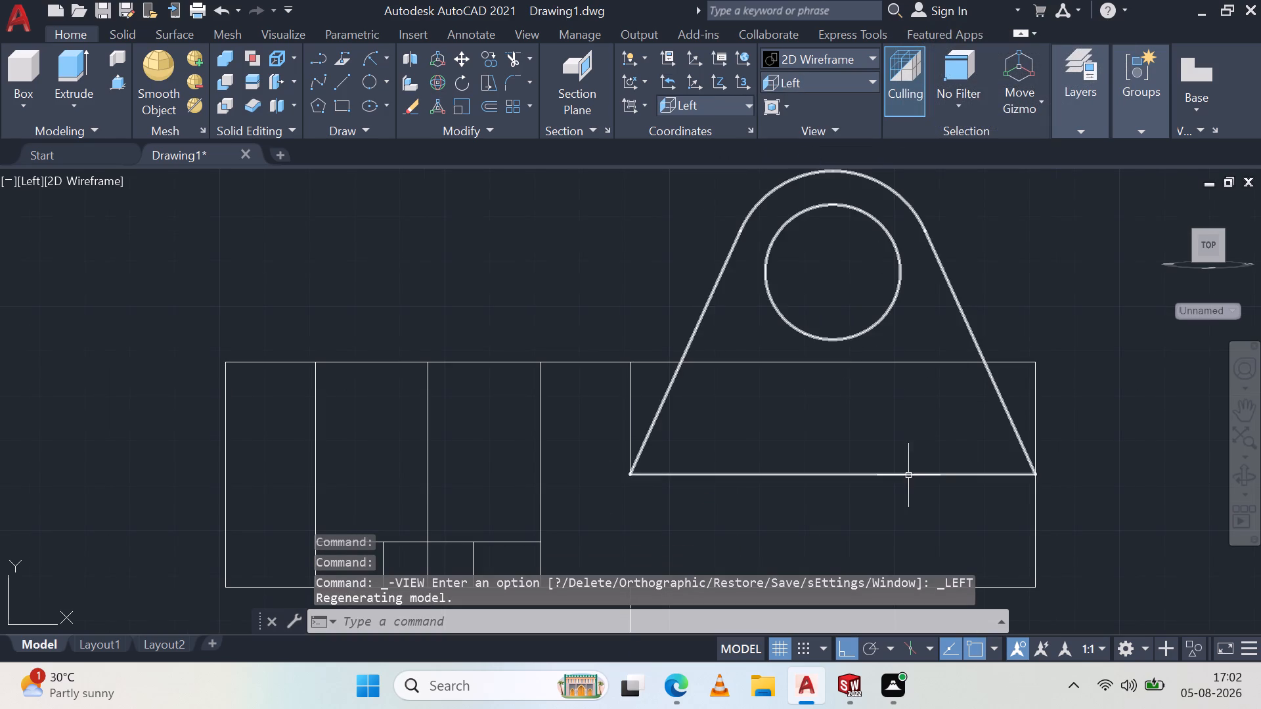
{"action": "middle_click_drag", "start_coordinate": [978, 411], "coordinate": [795, 391], "text": "shift"}
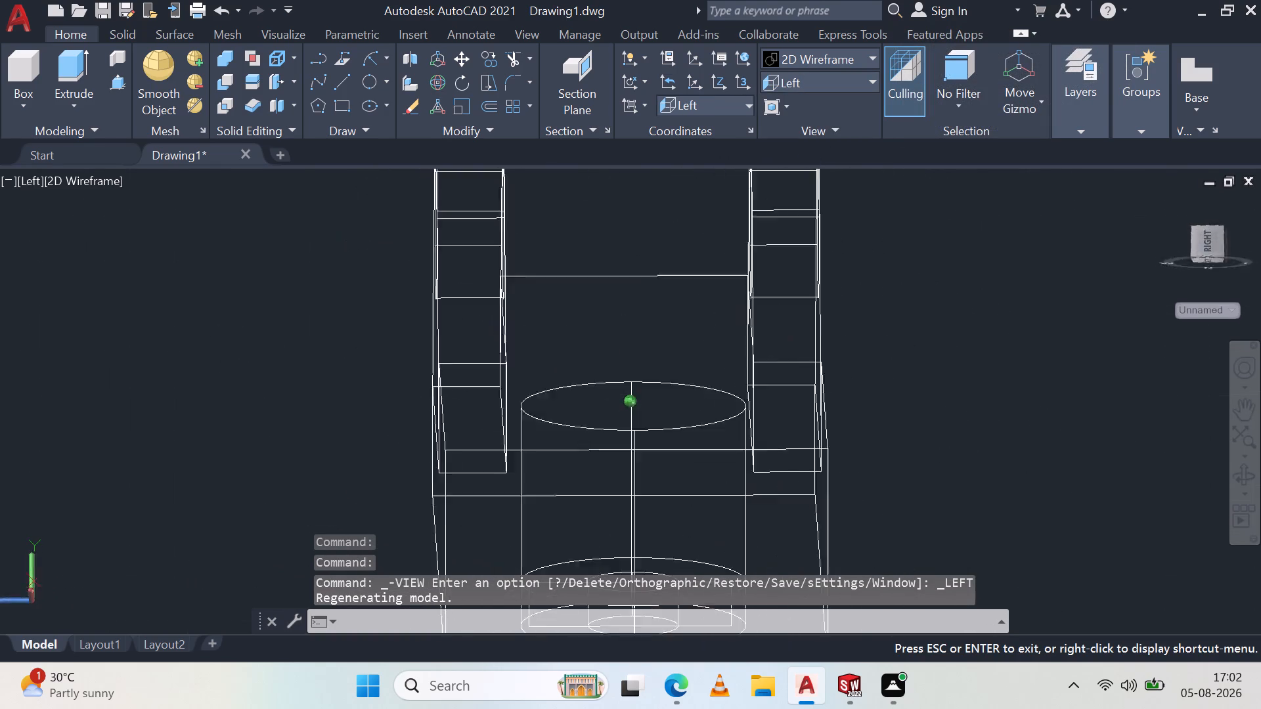
{"action": "middle_click_drag", "start_coordinate": [795, 391], "coordinate": [802, 458], "text": "shift"}
{"action": "middle_click", "coordinate": [802, 458], "text": "shift"}
{"action": "scroll", "coordinate": [800, 469], "scroll_direction": "down", "scroll_amount": 1}
{"action": "middle_click_drag", "start_coordinate": [817, 471], "coordinate": [835, 369]}
{"action": "middle_click", "coordinate": [835, 369]}
{"action": "middle_click", "coordinate": [835, 369]}
{"action": "middle_click_drag", "start_coordinate": [741, 478], "coordinate": [806, 408]}
{"action": "scroll", "coordinate": [743, 476], "scroll_direction": "down", "scroll_amount": 1}
{"action": "middle_click", "coordinate": [806, 408]}
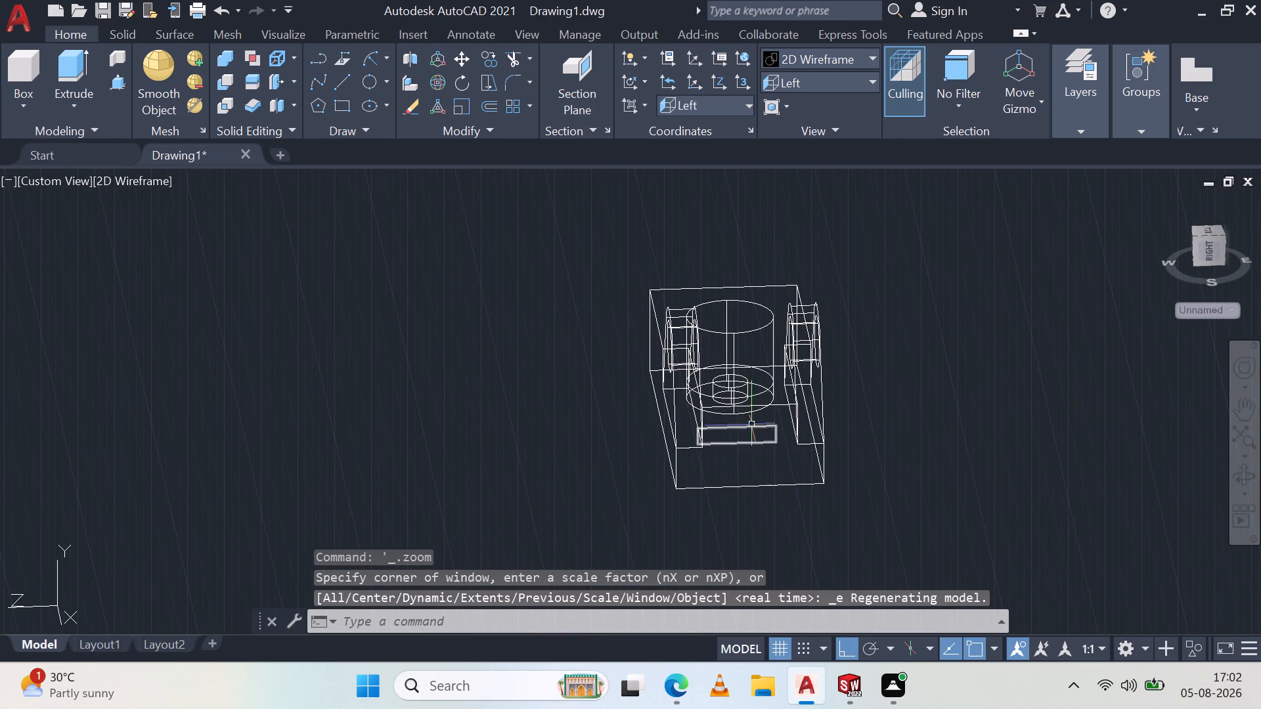
Move the rectangle by its bottom edge's midpoint to the midpoint of the bottom edge of the plate's end face.
{"action": "left_click", "coordinate": [822, 79]}
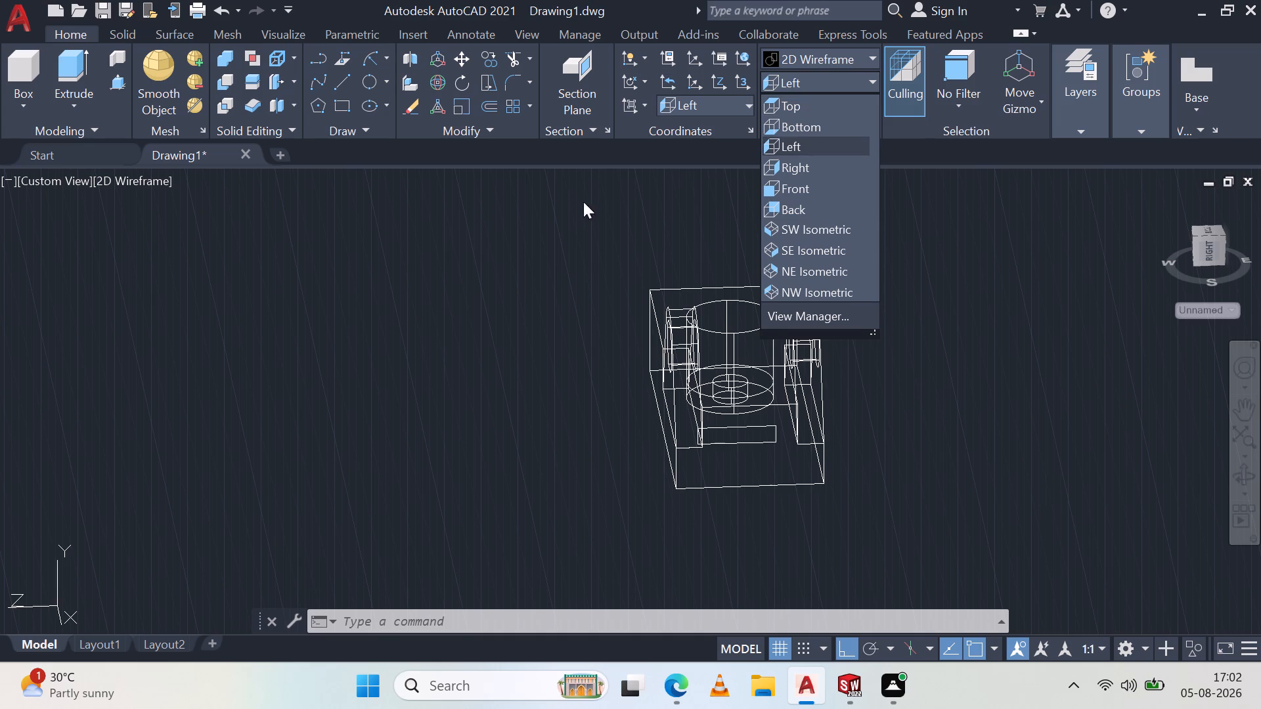
{"action": "left_click", "coordinate": [535, 239]}
{"action": "left_click", "coordinate": [750, 444]}
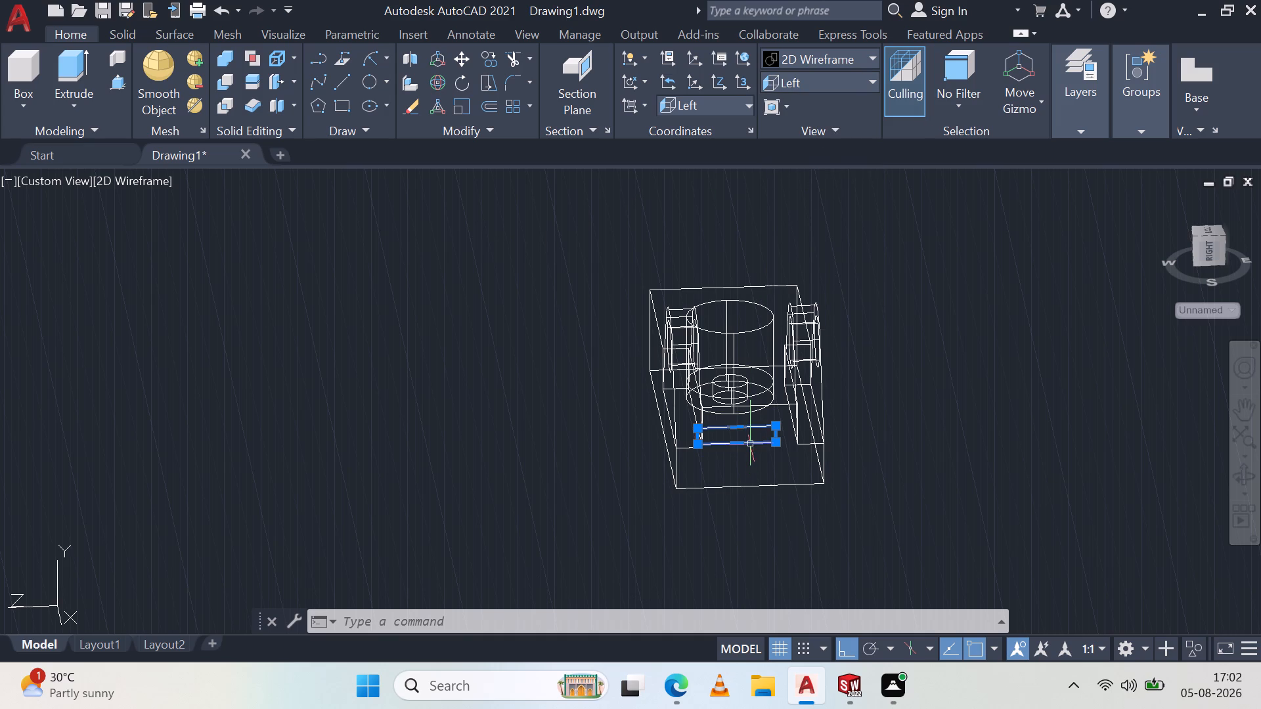
{"action": "left_click", "coordinate": [461, 54]}
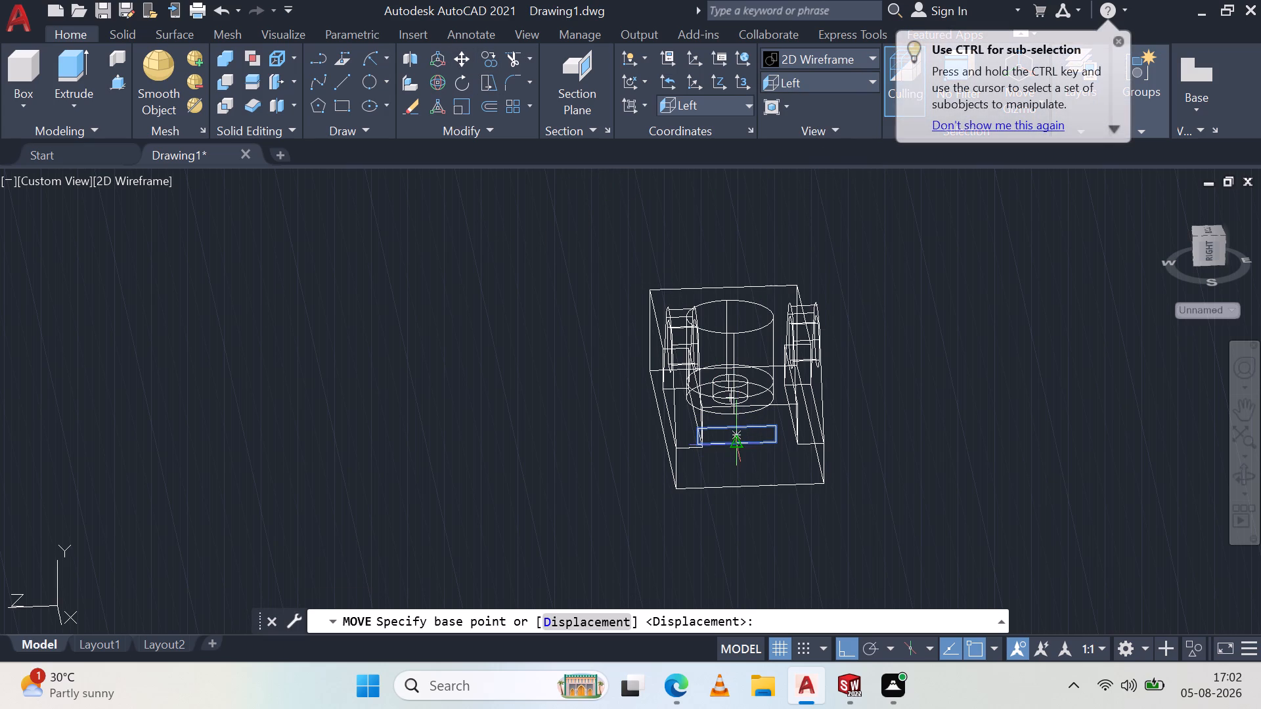
{"action": "scroll", "coordinate": [730, 441], "scroll_direction": "up", "scroll_amount": 3}
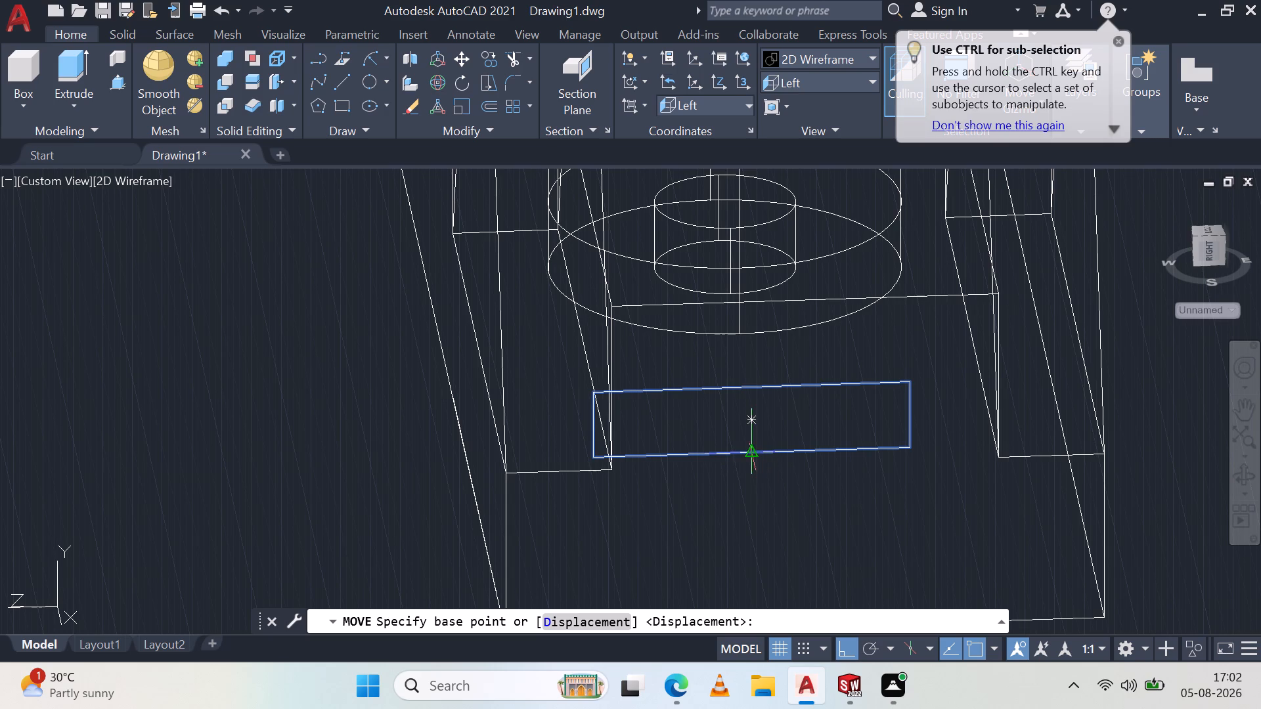
{"action": "left_click", "coordinate": [751, 456]}
{"action": "middle_click_drag", "start_coordinate": [768, 534], "coordinate": [743, 401]}
{"action": "middle_click", "coordinate": [743, 401]}
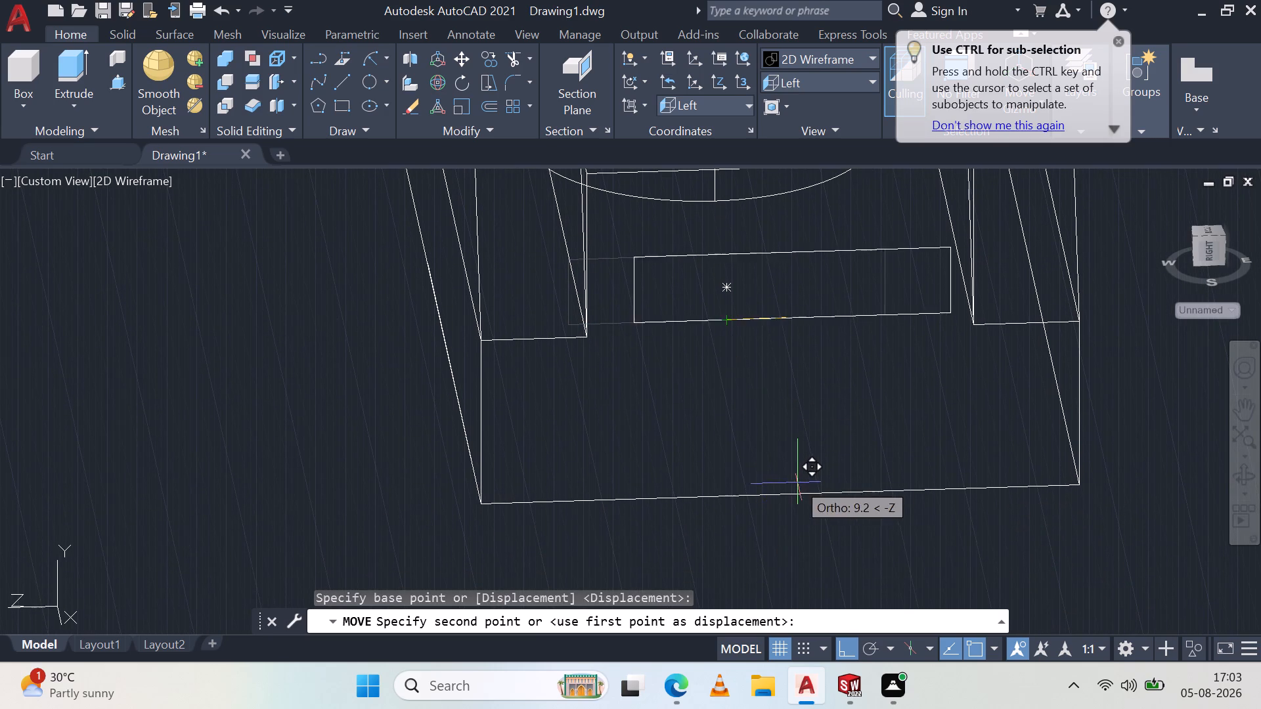
{"action": "left_click", "coordinate": [780, 491]}
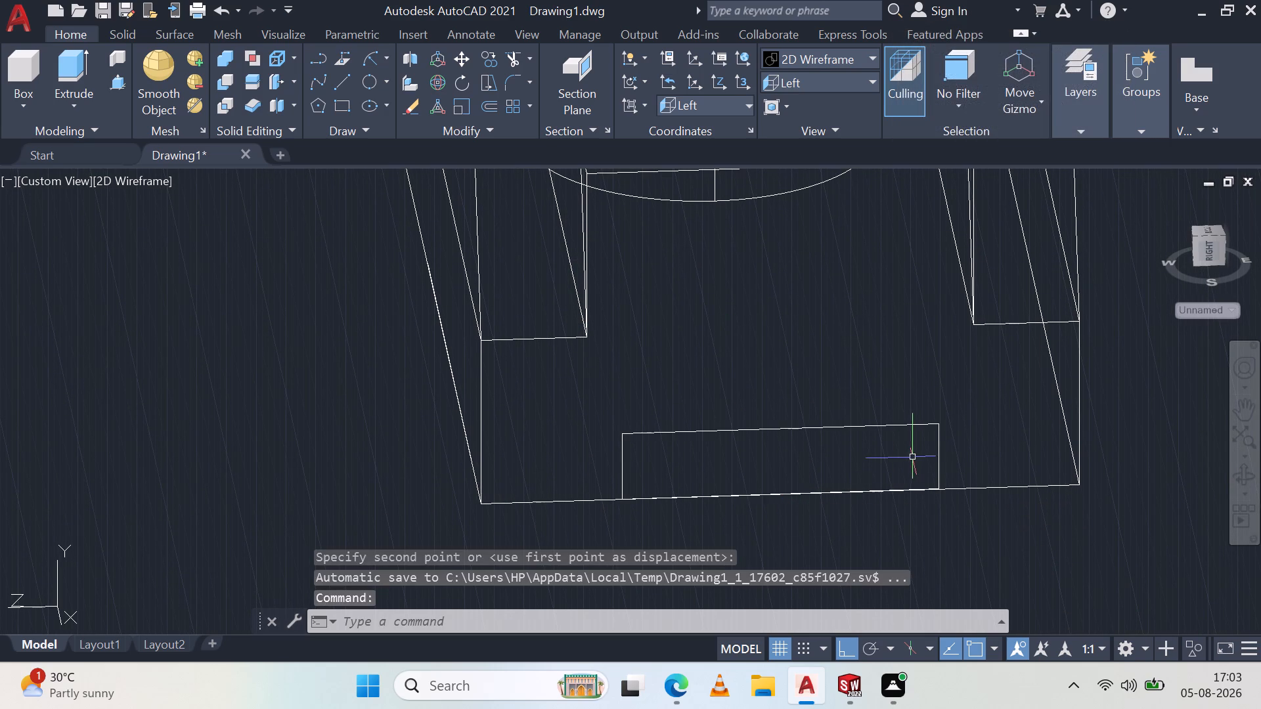
{"action": "key", "text": "Escape"}
Set the model's visual style to Shaded with edges and show the plate's end face with the rectangle.
{"action": "middle_click_drag", "start_coordinate": [843, 482], "coordinate": [830, 399], "text": "shift"}
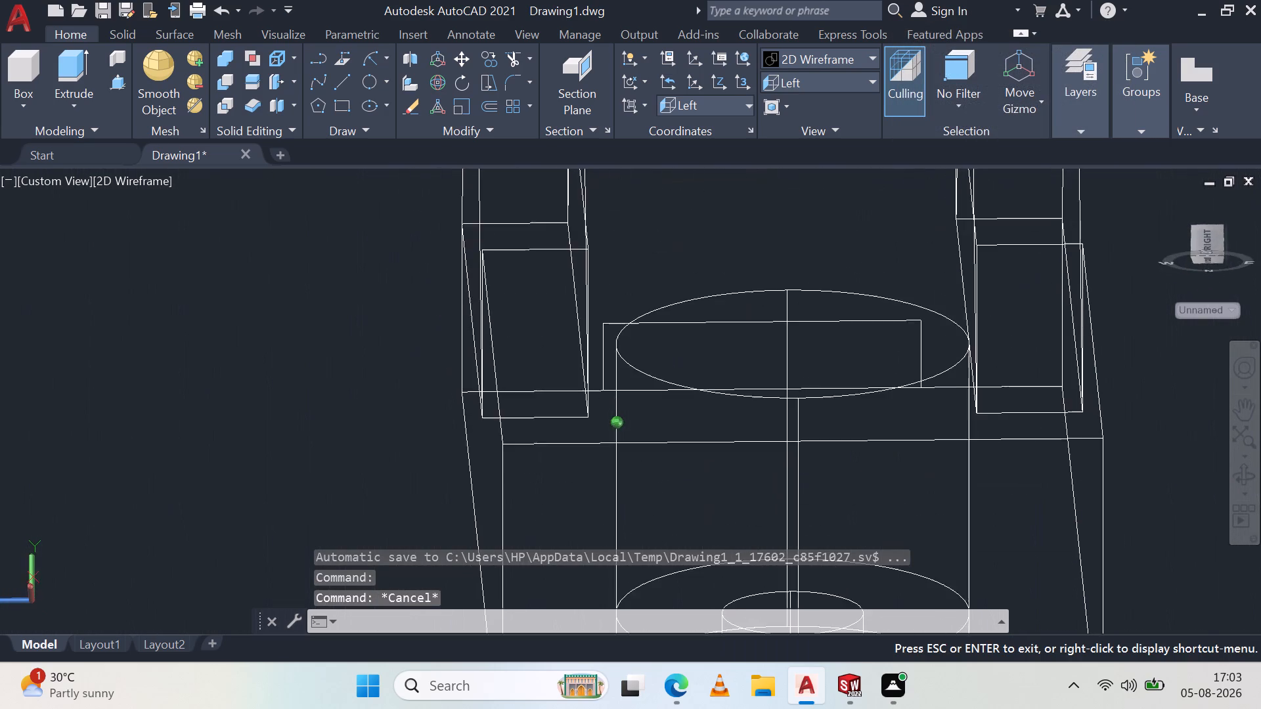
{"action": "middle_click_drag", "start_coordinate": [830, 399], "coordinate": [843, 455], "text": "shift"}
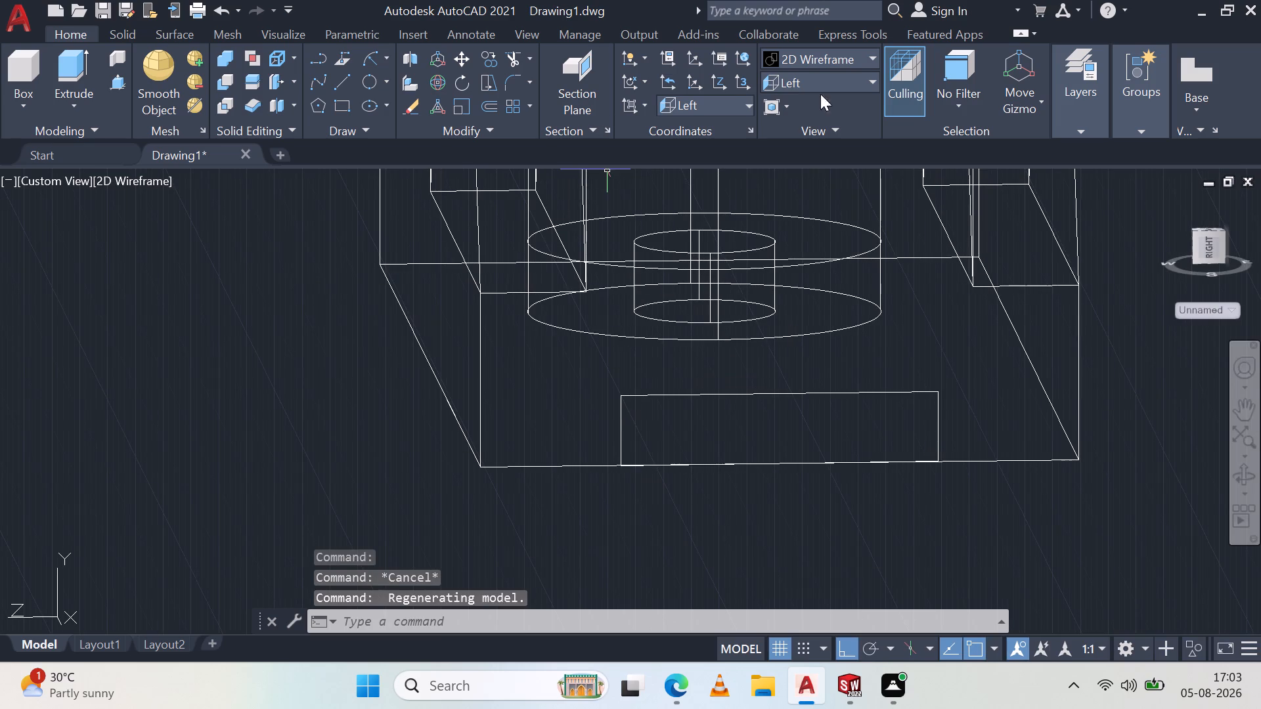
{"action": "left_click", "coordinate": [847, 76]}
{"action": "left_click", "coordinate": [832, 81]}
{"action": "left_click", "coordinate": [874, 51]}
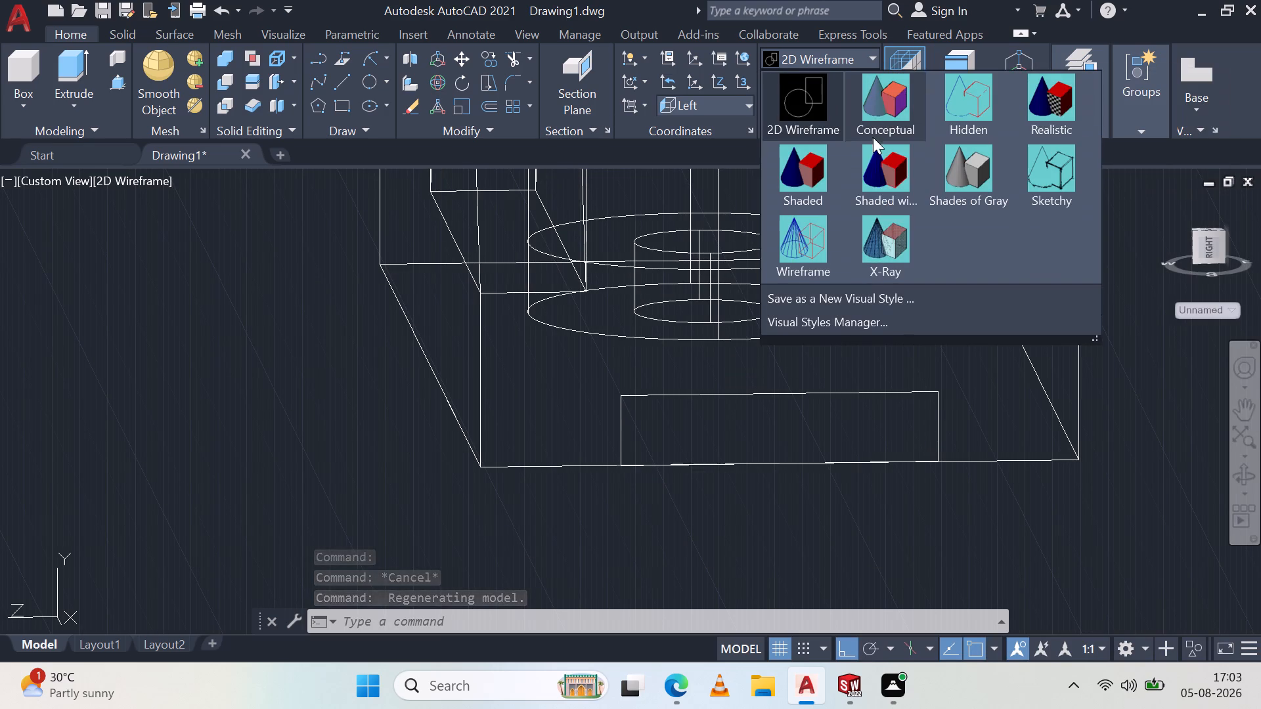
{"action": "left_click", "coordinate": [887, 190]}
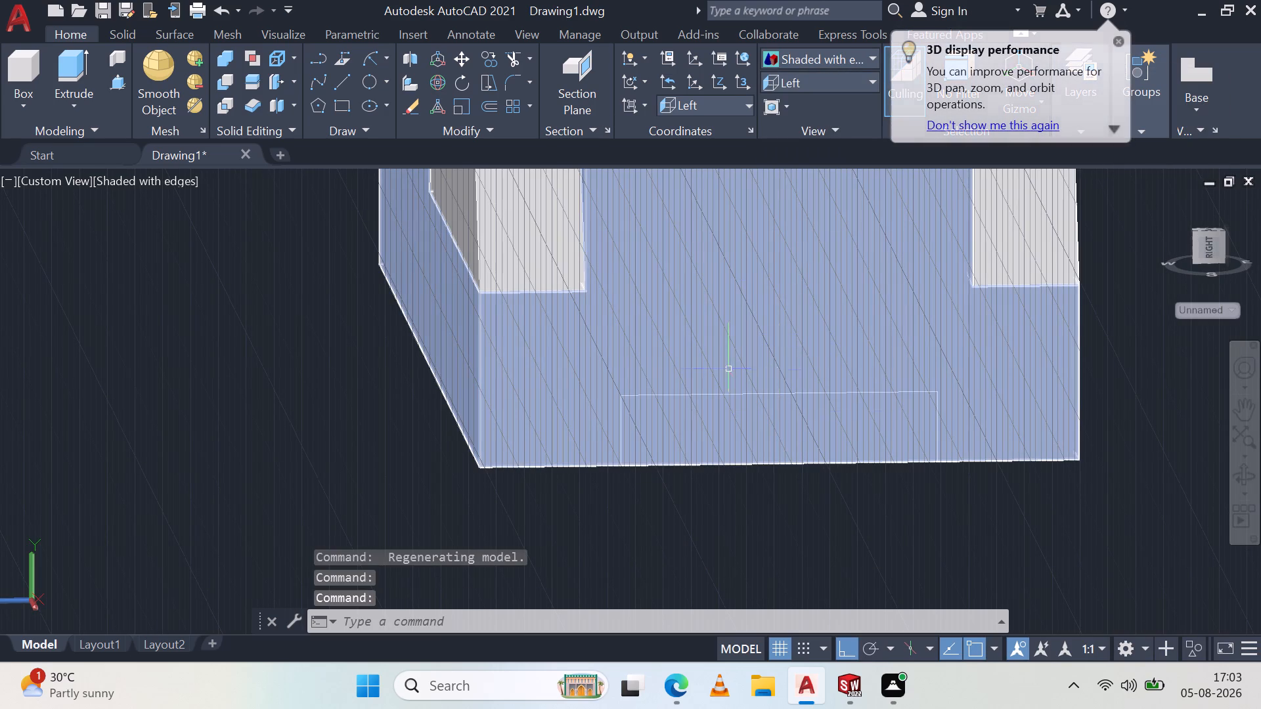
{"action": "scroll", "coordinate": [724, 367], "scroll_direction": "up", "scroll_amount": 2}
{"action": "scroll", "coordinate": [722, 364], "scroll_direction": "down", "scroll_amount": 3}
{"action": "scroll", "coordinate": [854, 294], "scroll_direction": "down", "scroll_amount": 1}
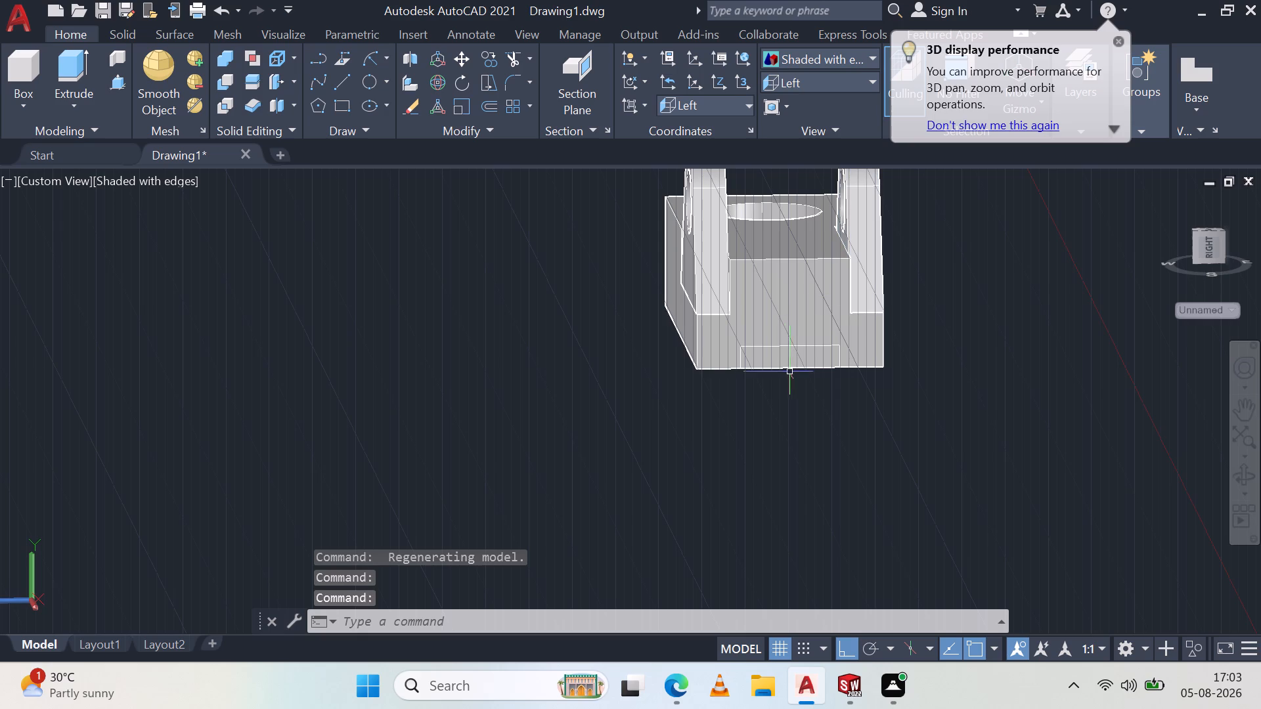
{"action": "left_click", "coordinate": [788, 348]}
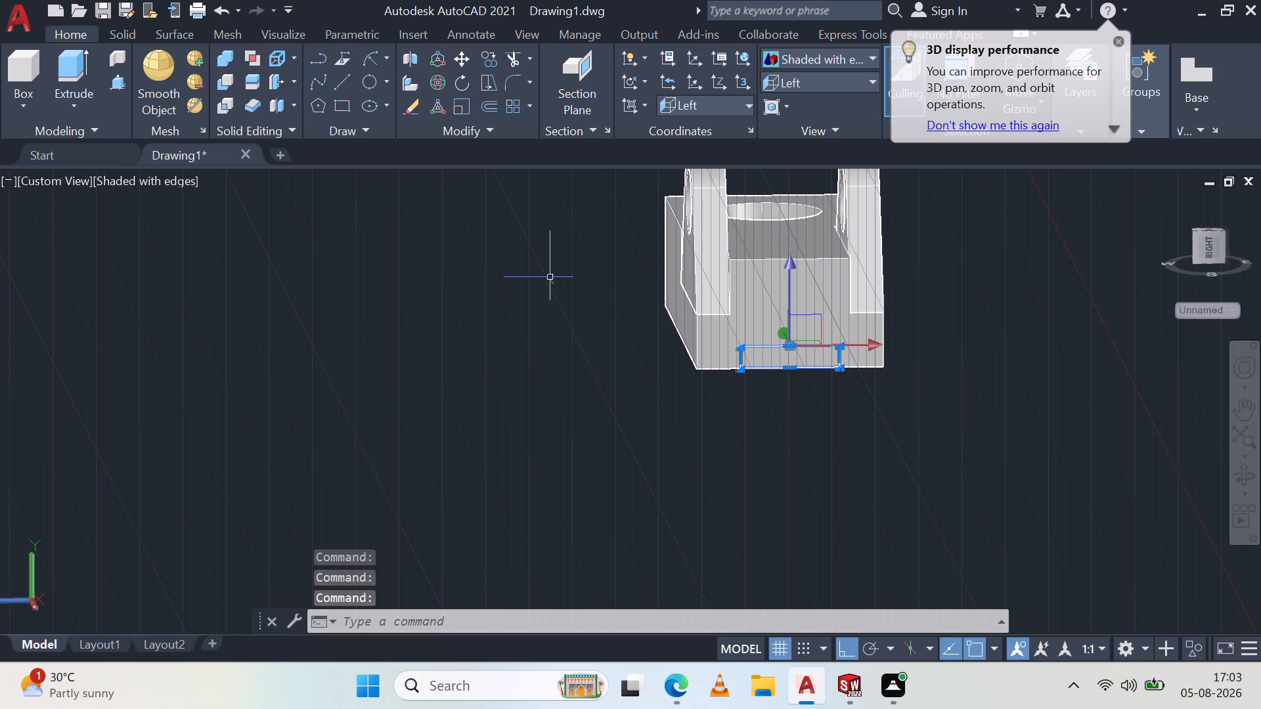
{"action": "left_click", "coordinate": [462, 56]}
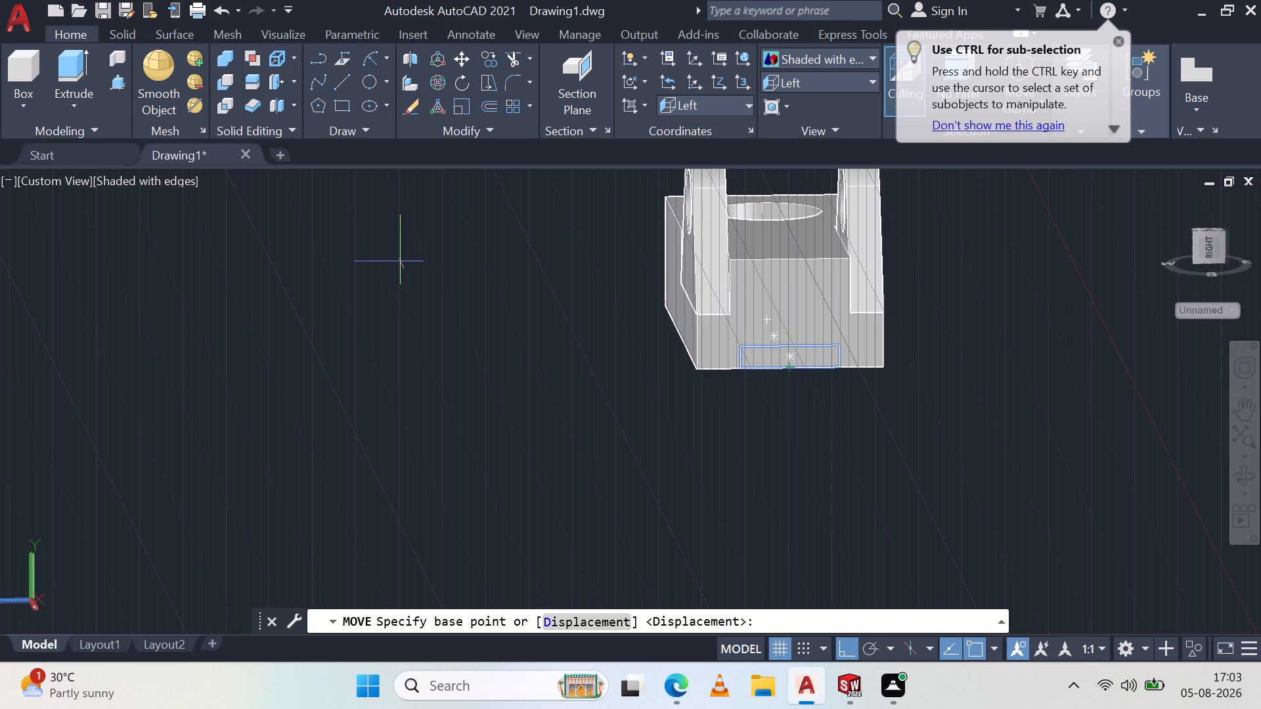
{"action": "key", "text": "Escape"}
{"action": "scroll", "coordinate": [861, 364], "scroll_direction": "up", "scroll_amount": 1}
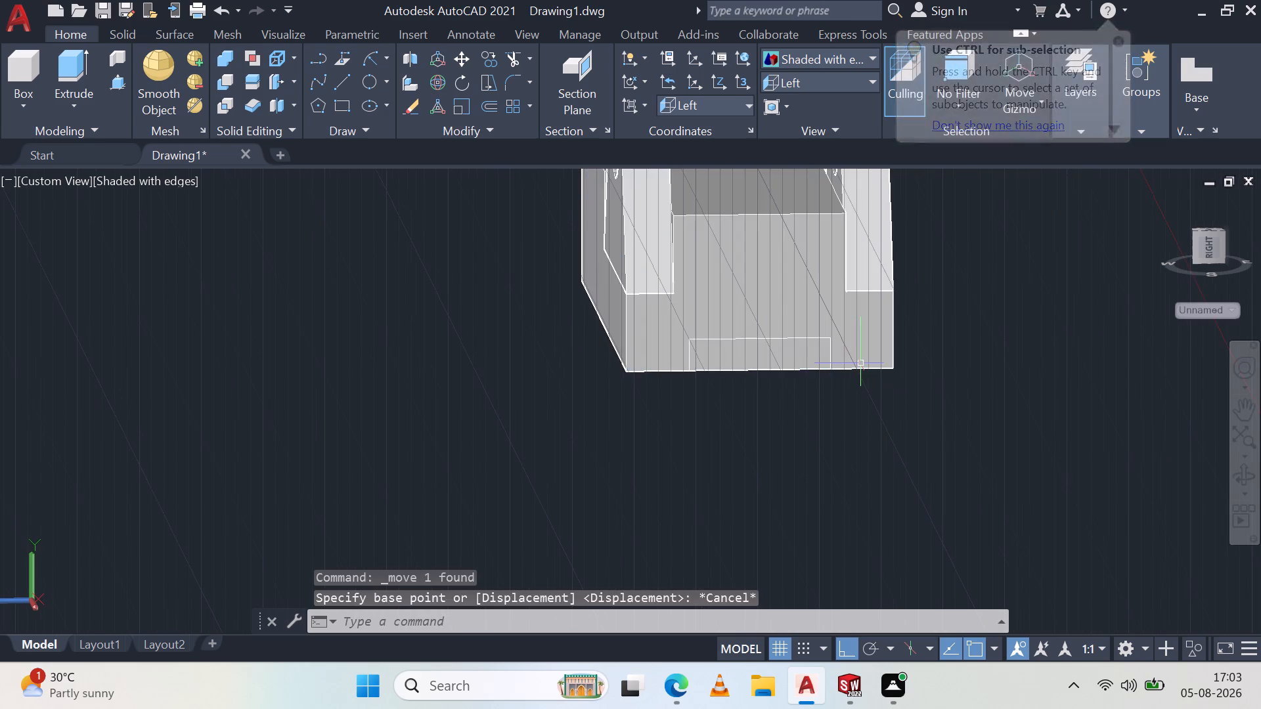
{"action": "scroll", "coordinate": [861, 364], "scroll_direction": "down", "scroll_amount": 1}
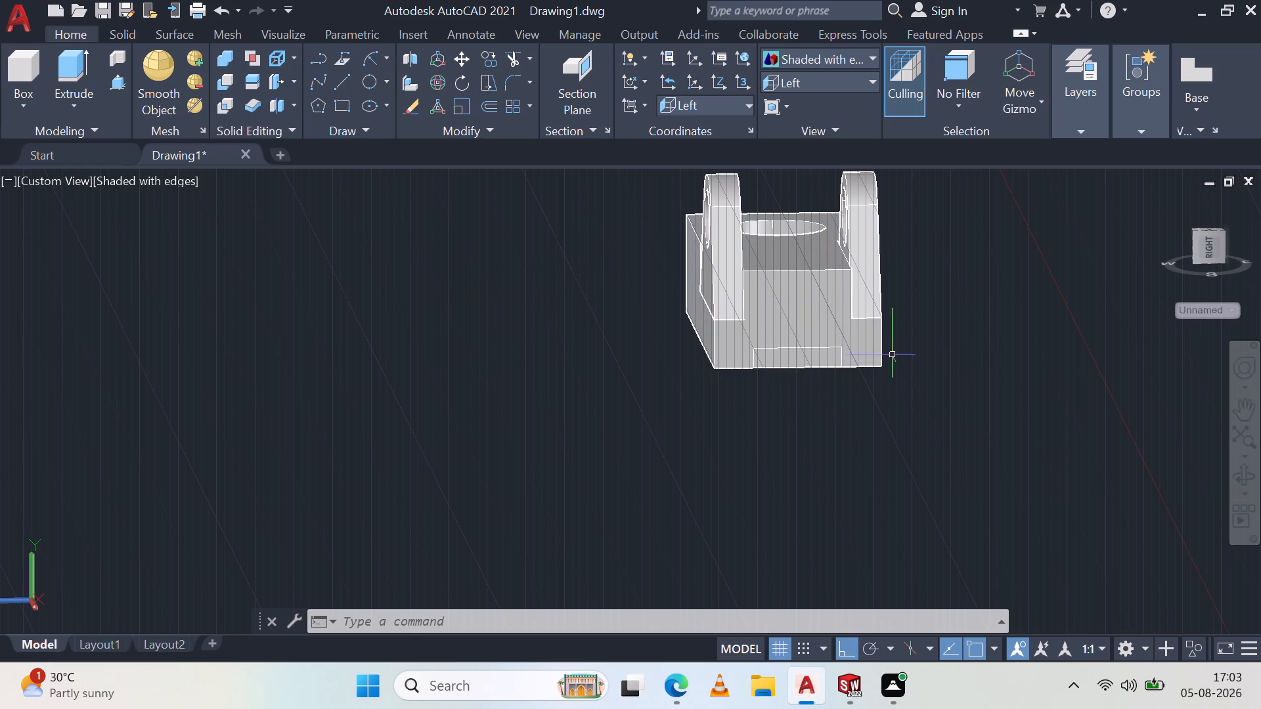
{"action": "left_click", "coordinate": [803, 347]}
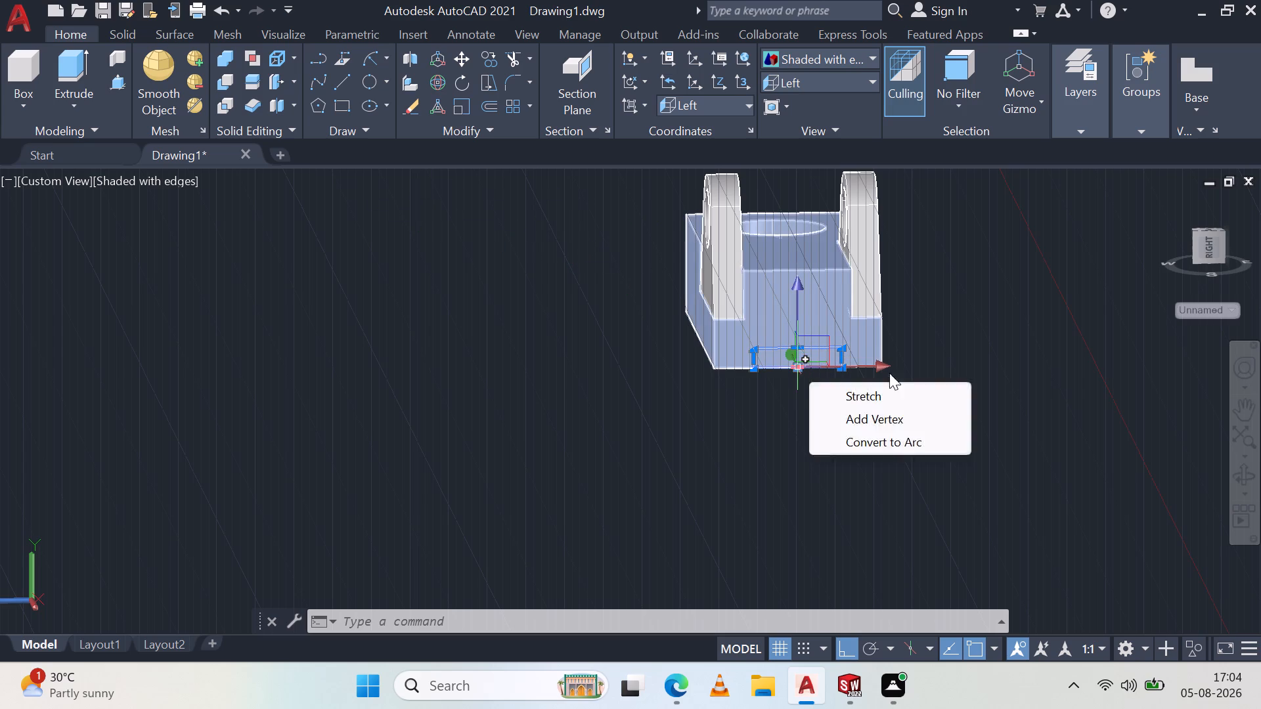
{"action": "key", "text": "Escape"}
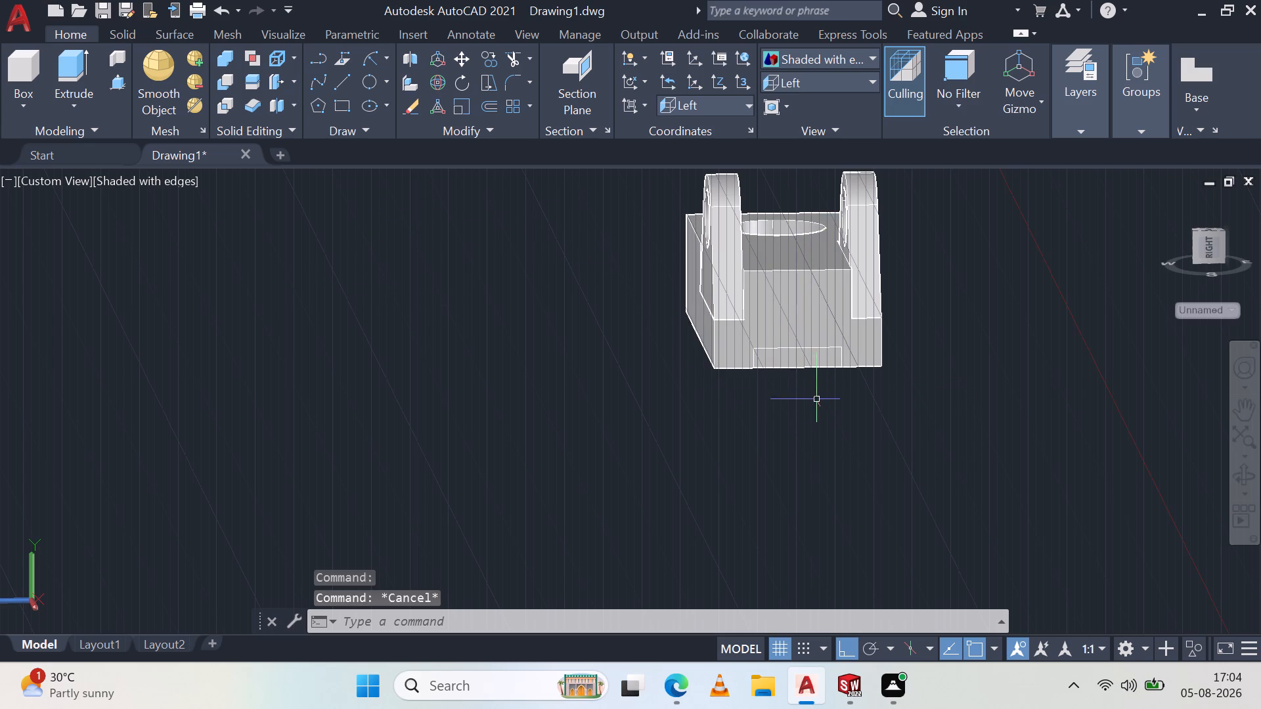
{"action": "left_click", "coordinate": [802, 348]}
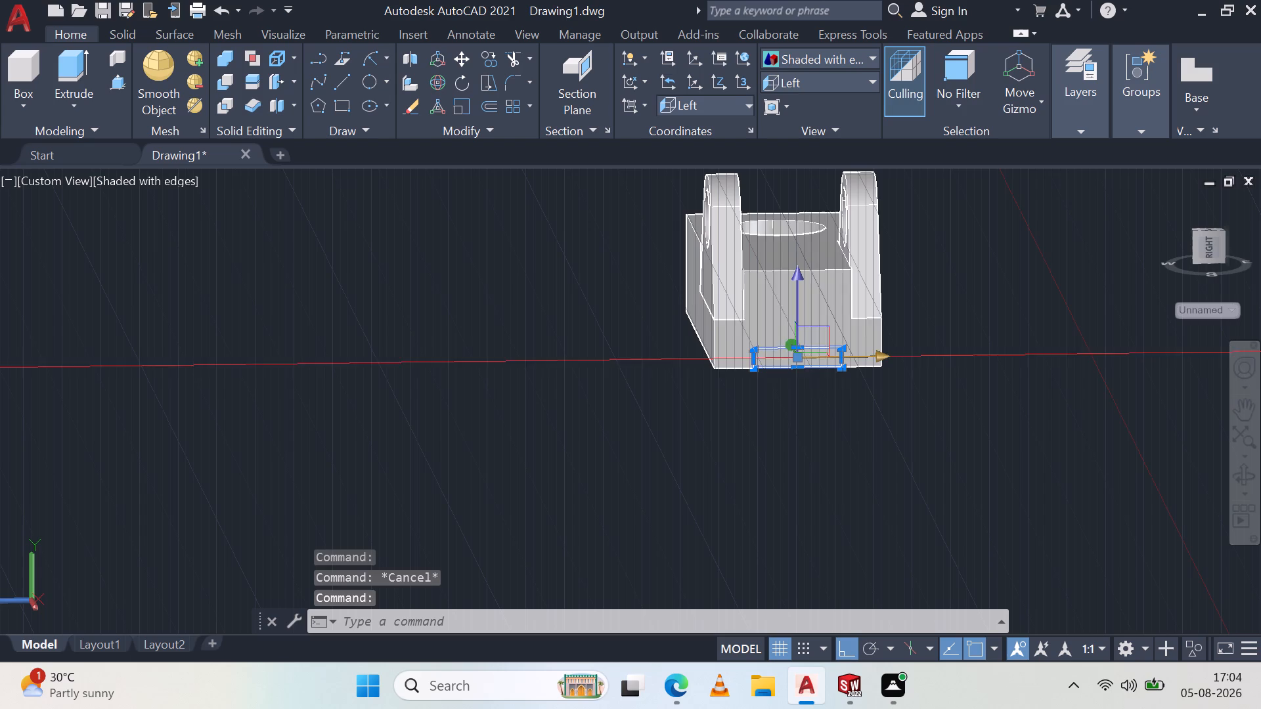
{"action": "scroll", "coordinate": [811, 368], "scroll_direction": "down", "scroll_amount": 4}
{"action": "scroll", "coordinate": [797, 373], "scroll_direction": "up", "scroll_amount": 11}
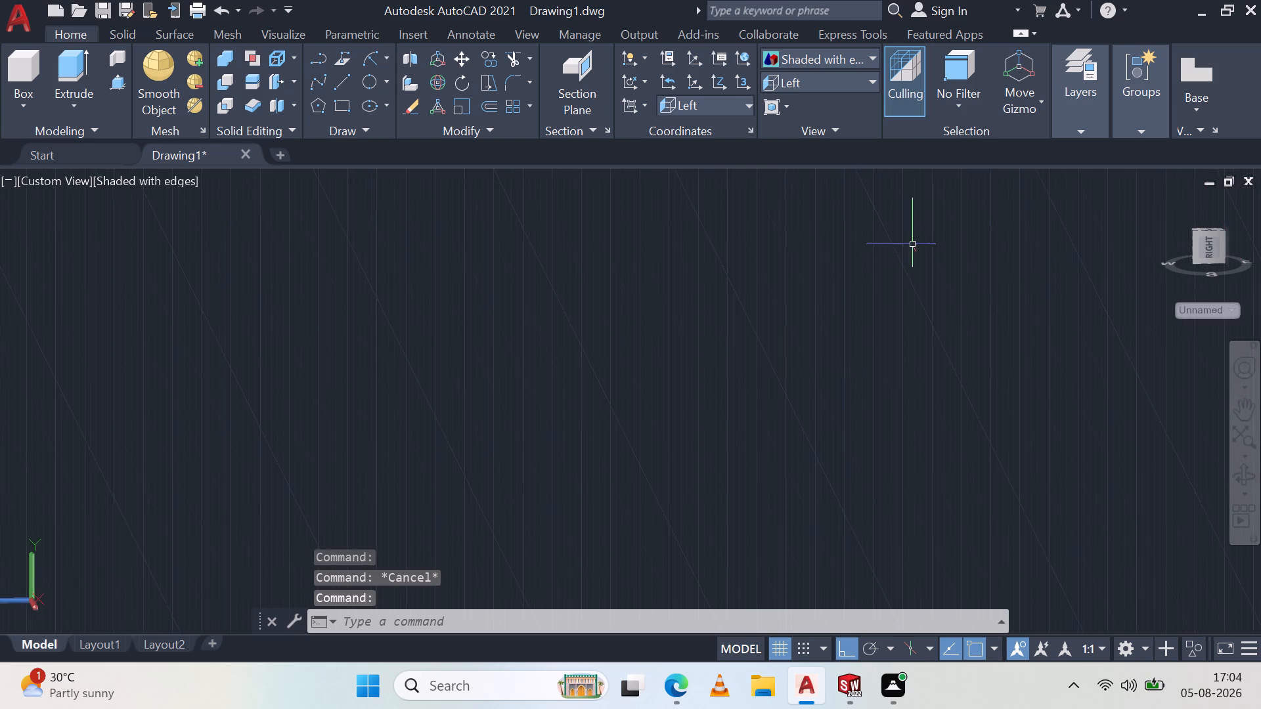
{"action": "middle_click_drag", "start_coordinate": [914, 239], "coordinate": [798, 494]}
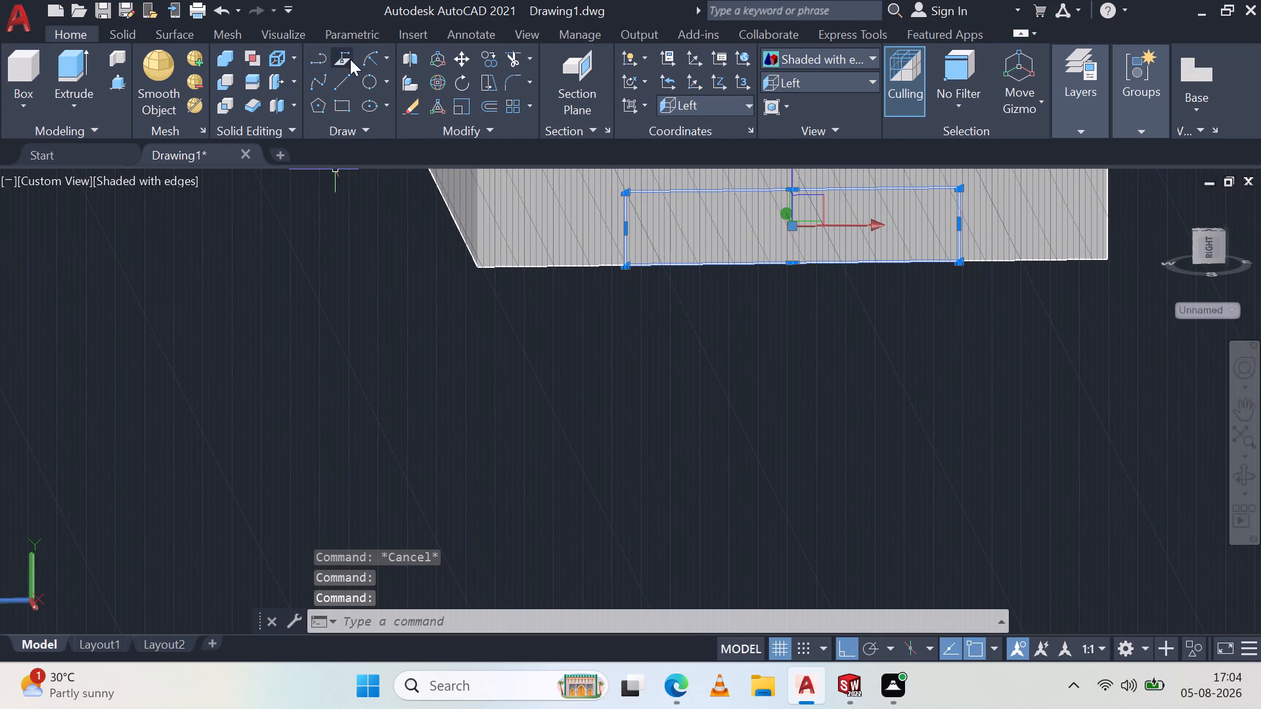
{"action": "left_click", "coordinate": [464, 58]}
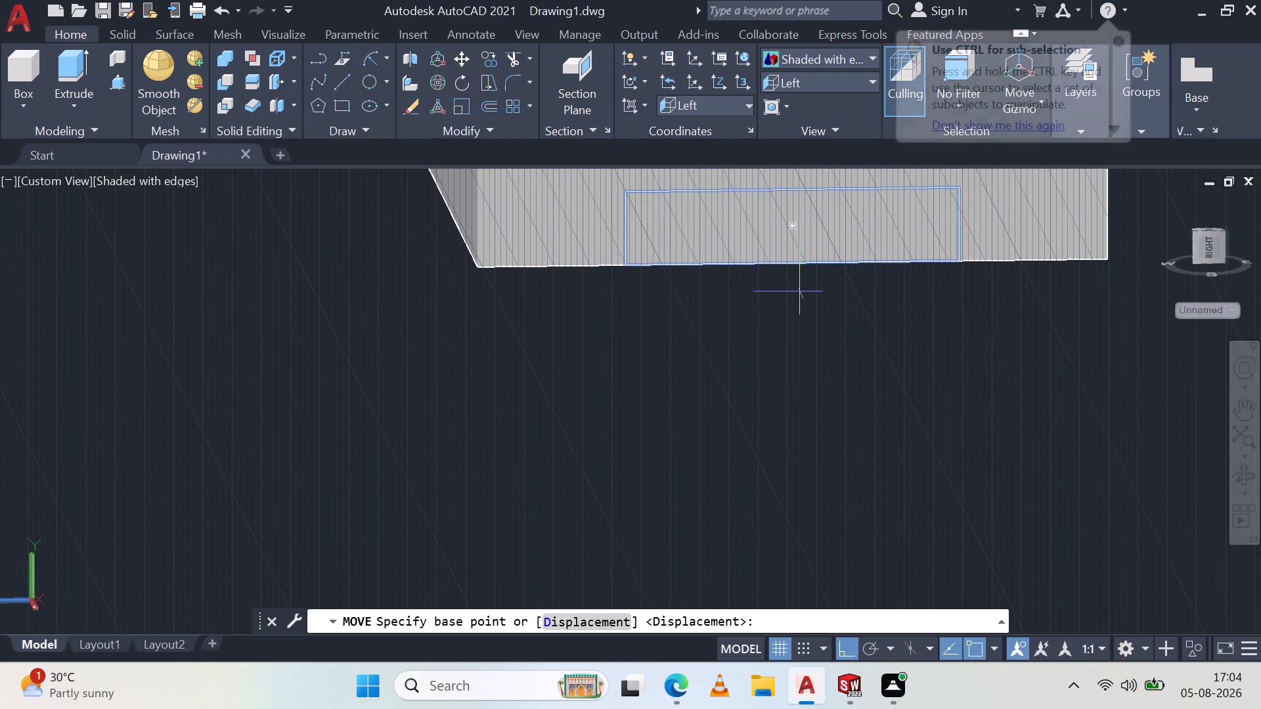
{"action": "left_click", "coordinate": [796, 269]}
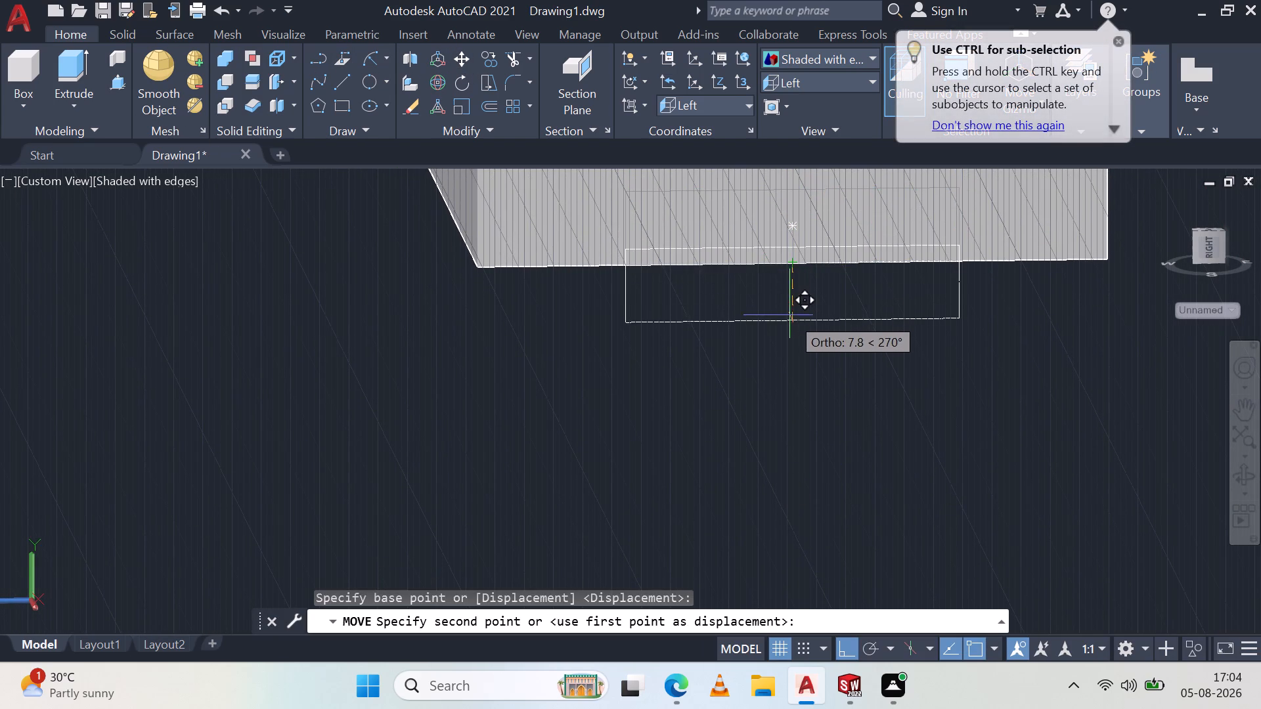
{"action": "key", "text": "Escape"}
Move the rectangle by its top edge's midpoint straight down to the bottom edge of the plate's end face.
{"action": "left_click", "coordinate": [464, 59]}
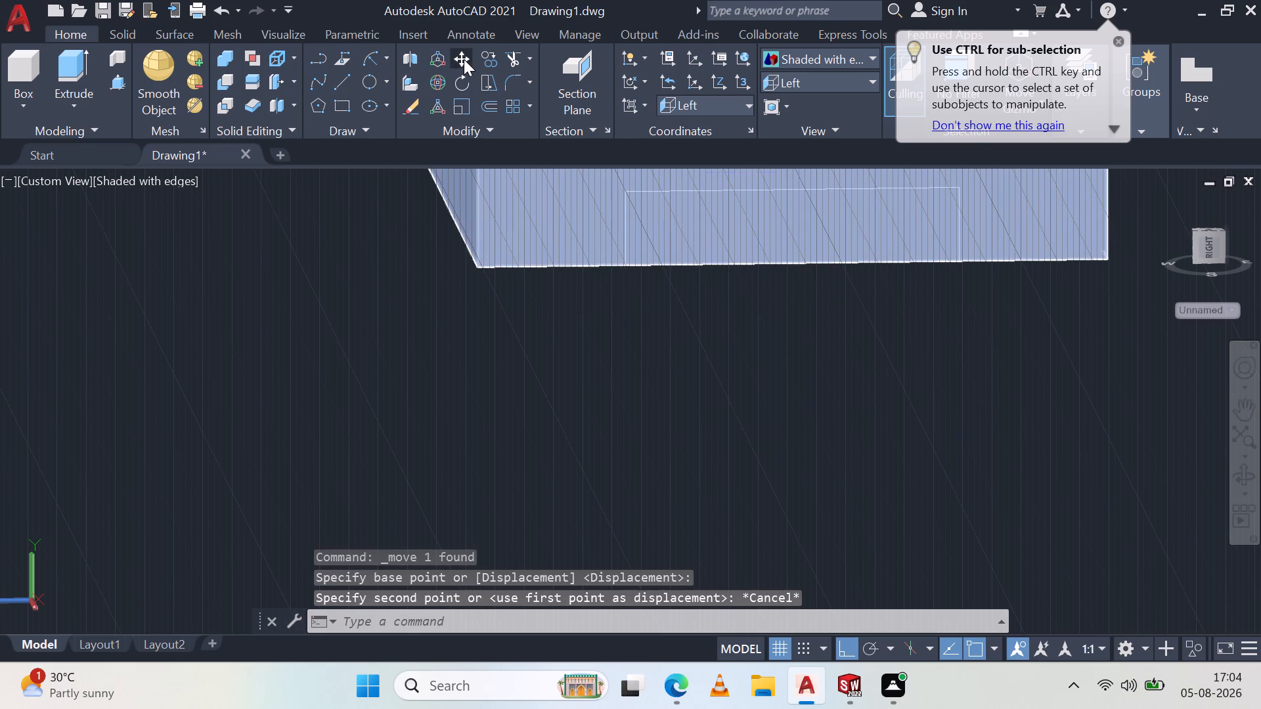
{"action": "left_click", "coordinate": [801, 192]}
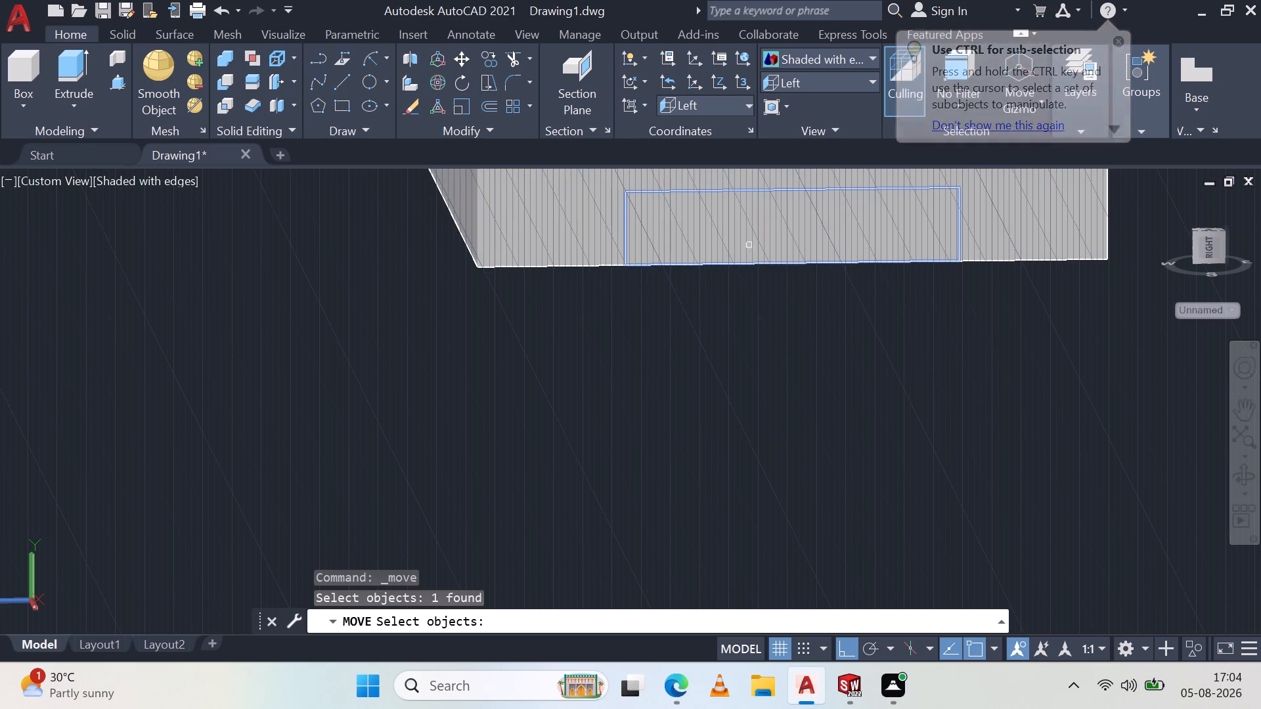
{"action": "key", "text": "space"}
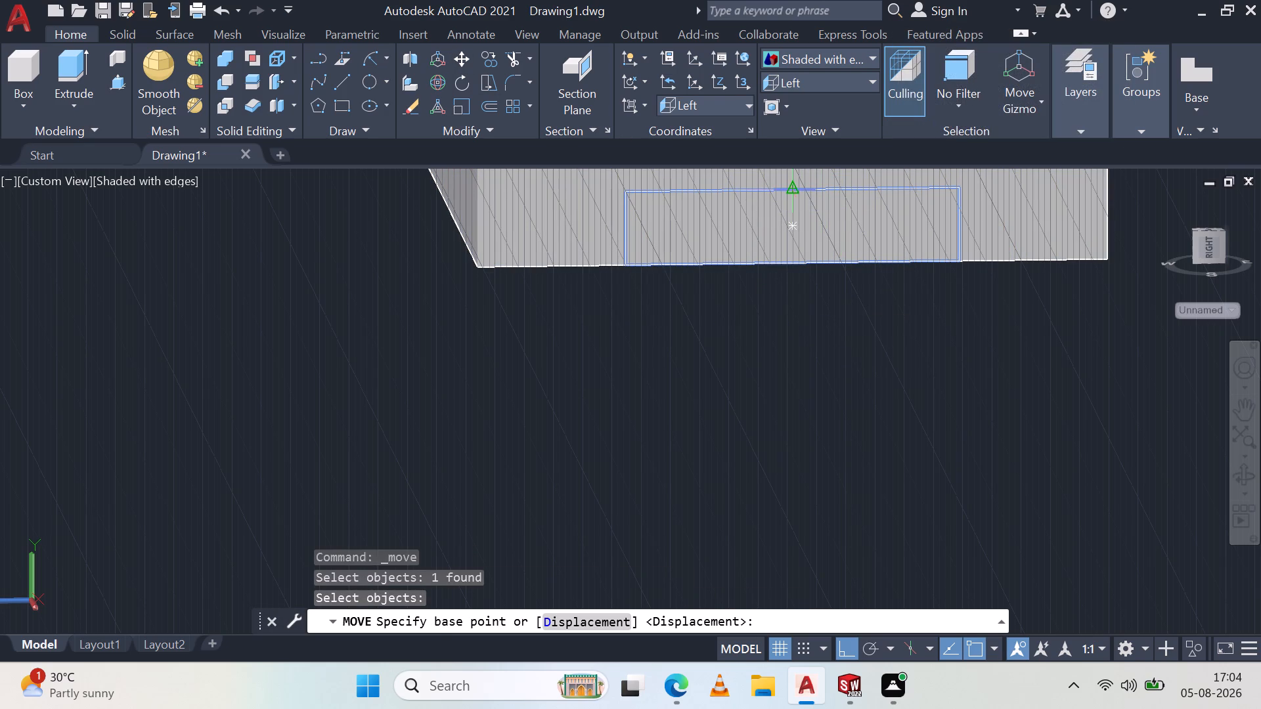
{"action": "left_click", "coordinate": [791, 184]}
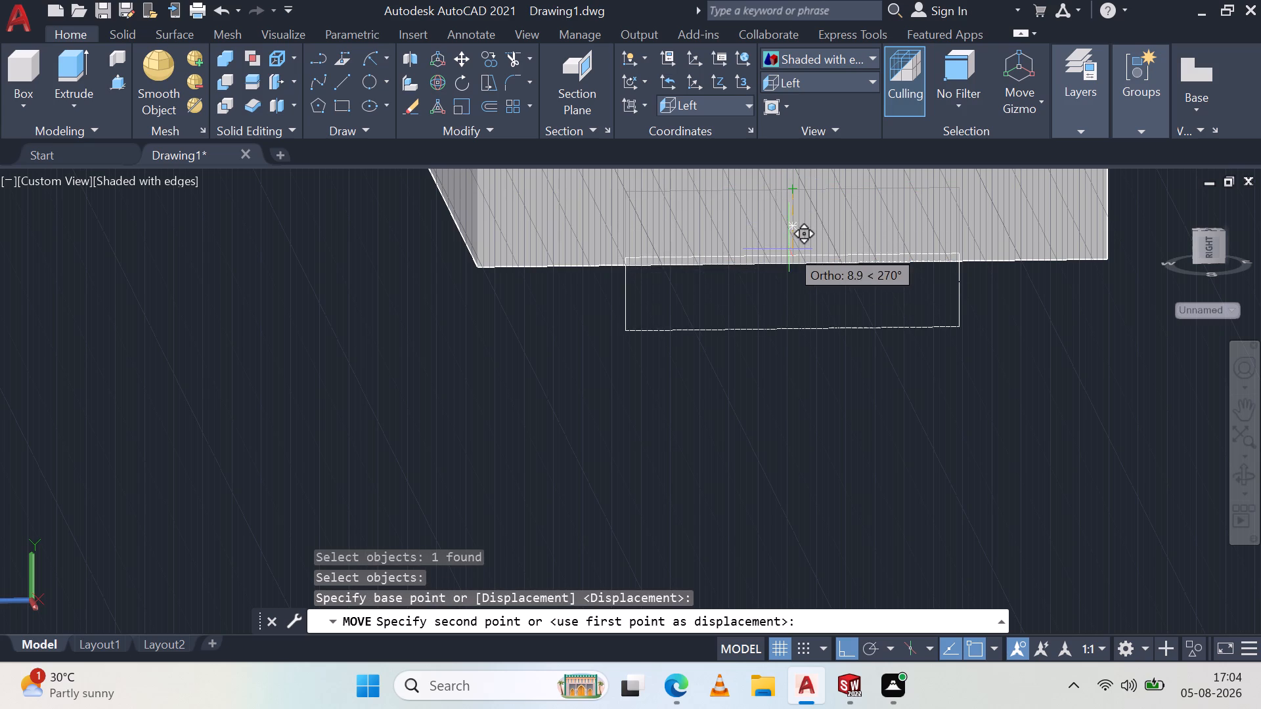
{"action": "left_click", "coordinate": [791, 260]}
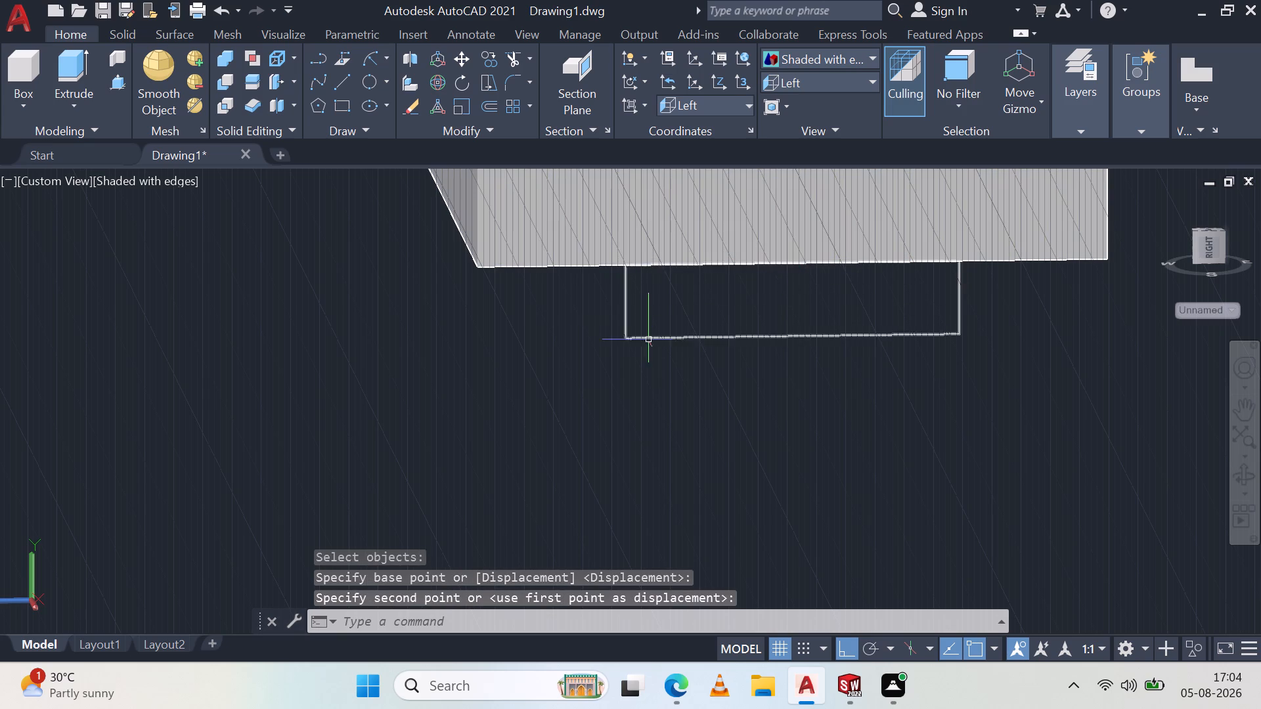
{"action": "key", "text": "Escape"}
Press/pull the rectangle 180 beneath the plate, along the plate's length towards its opposite end.
{"action": "scroll", "coordinate": [778, 318], "scroll_direction": "up", "scroll_amount": 1}
{"action": "scroll", "coordinate": [778, 315], "scroll_direction": "down", "scroll_amount": 1}
{"action": "scroll", "coordinate": [866, 285], "scroll_direction": "down", "scroll_amount": 1}
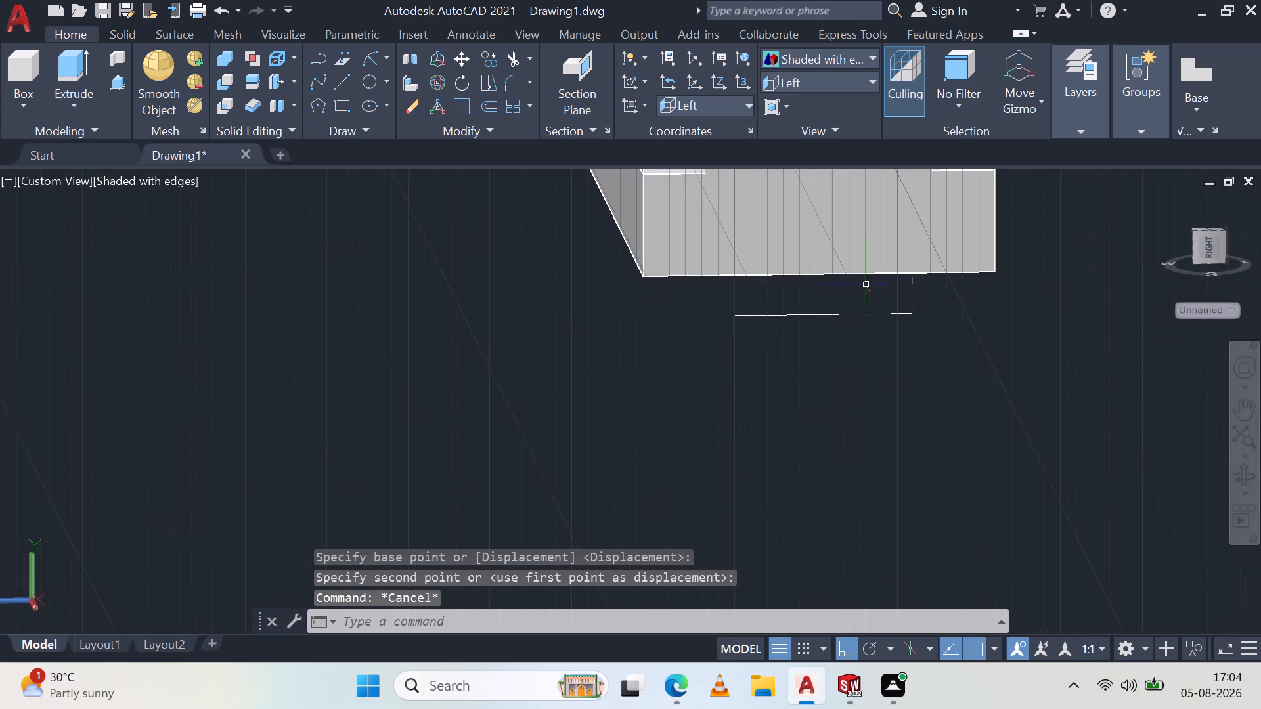
{"action": "middle_click_drag", "start_coordinate": [831, 293], "coordinate": [812, 435]}
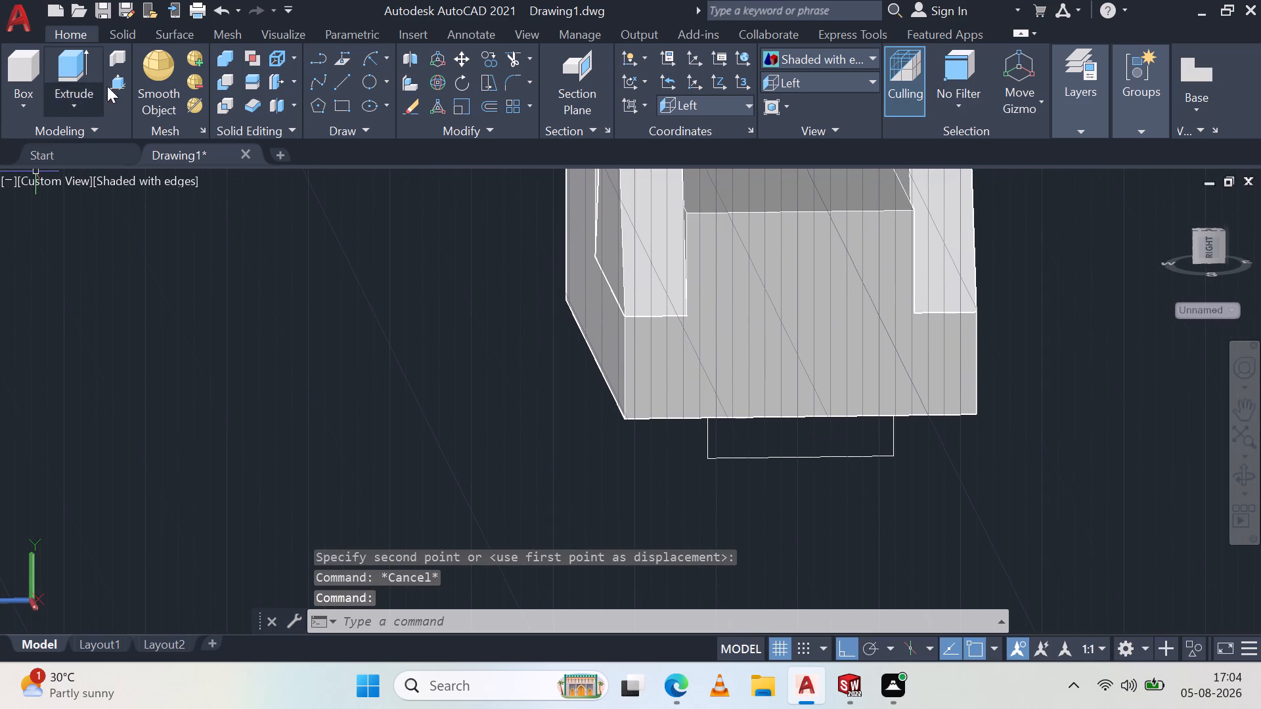
{"action": "left_click", "coordinate": [707, 449]}
{"action": "key", "text": "Escape"}
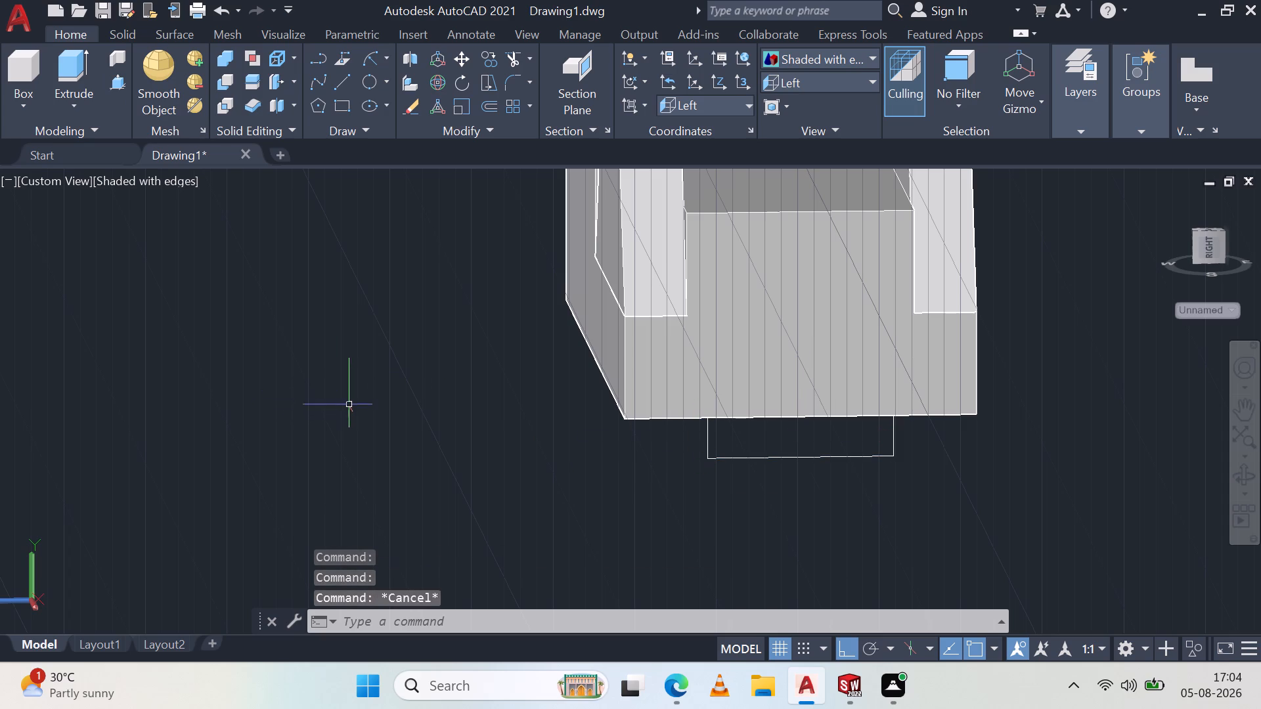
{"action": "left_click", "coordinate": [115, 81]}
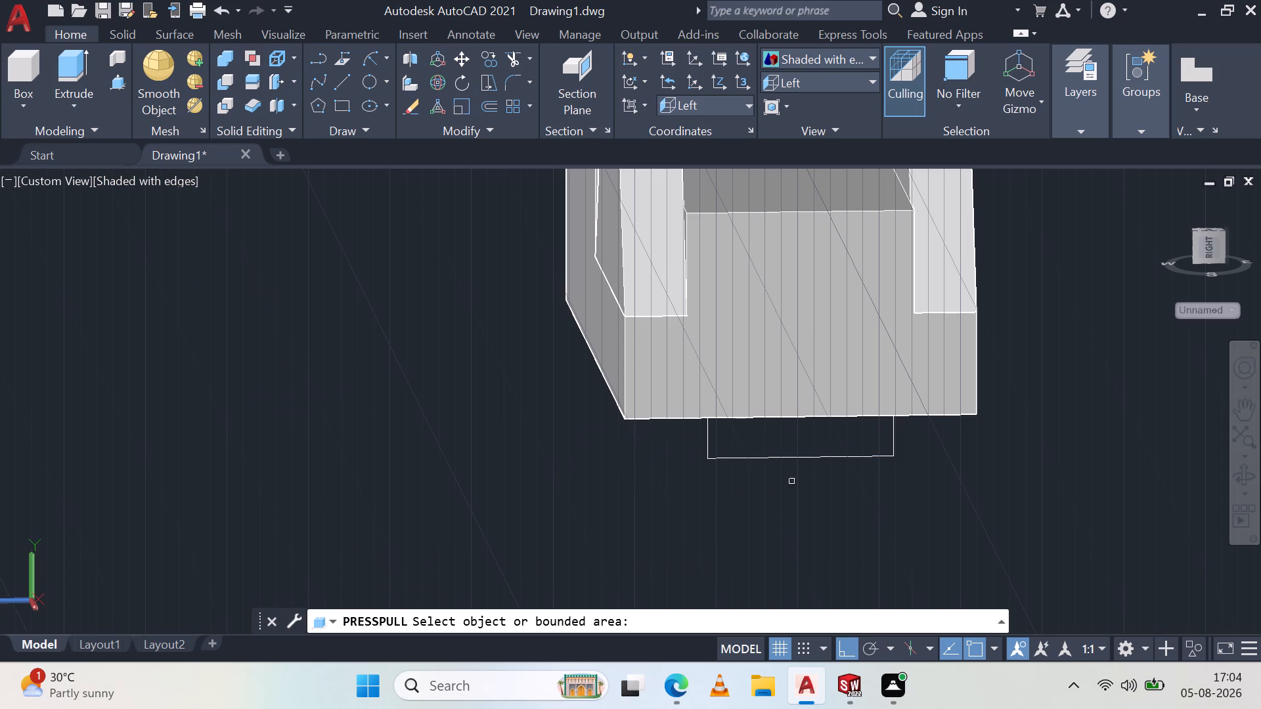
{"action": "left_click", "coordinate": [785, 457]}
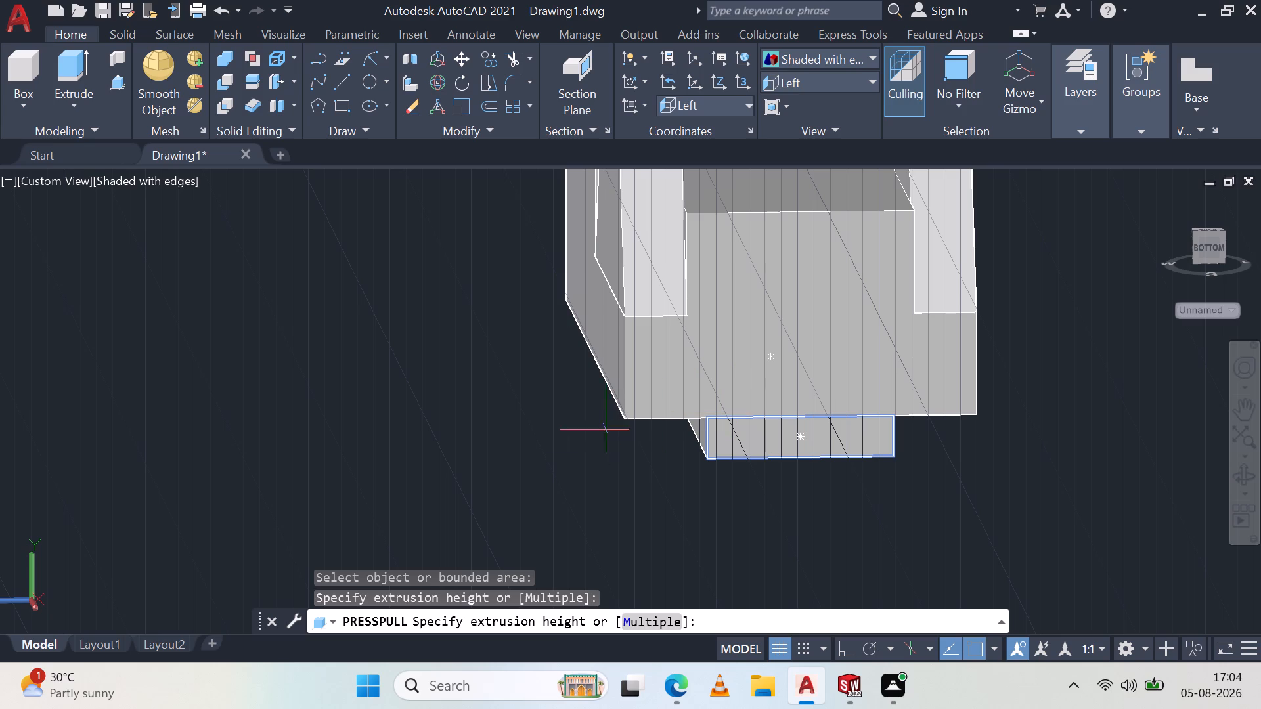
{"action": "middle_click_drag", "start_coordinate": [584, 400], "coordinate": [766, 374], "text": "shift"}
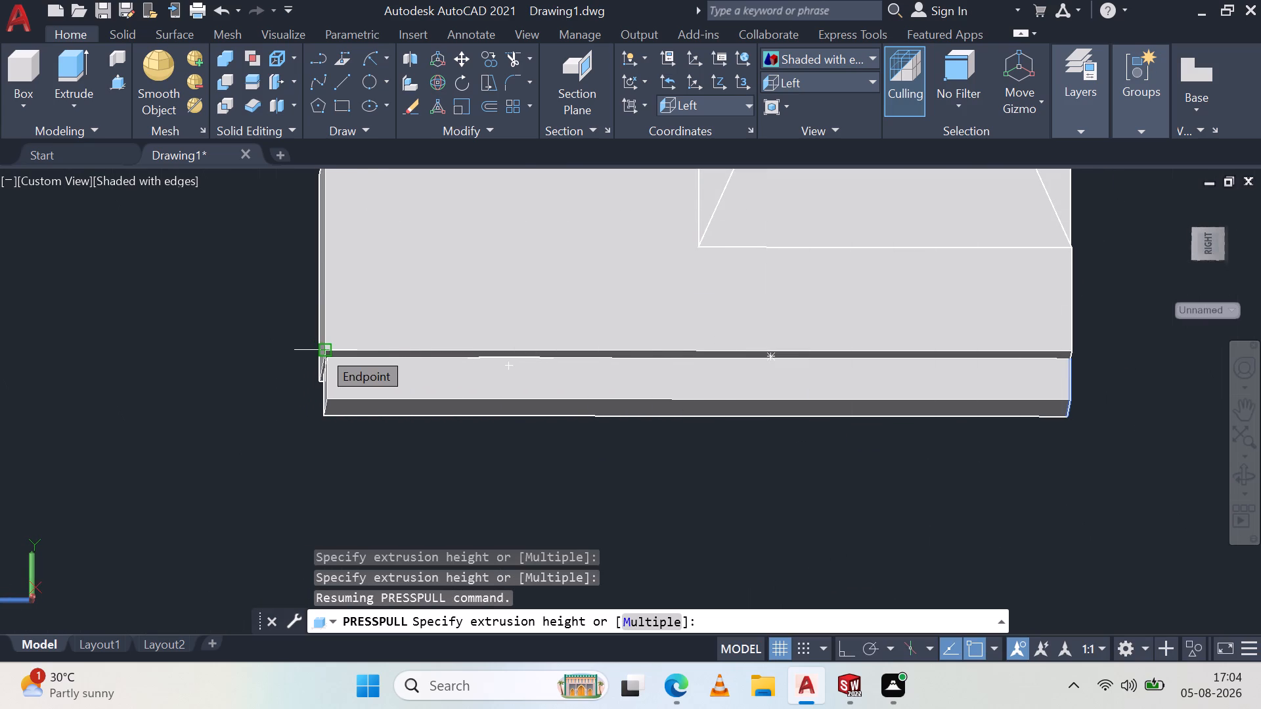
{"action": "type", "text": "180"}
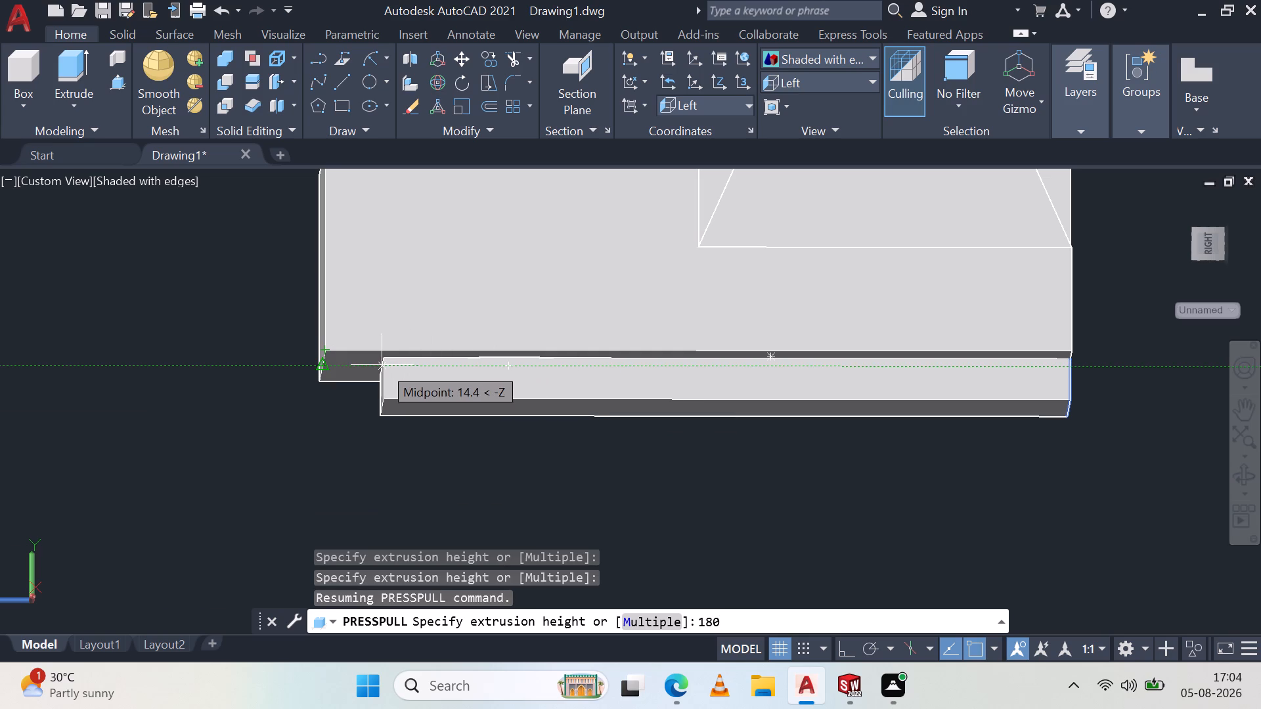
{"action": "key", "text": "space"}
{"action": "key", "text": "Escape"}
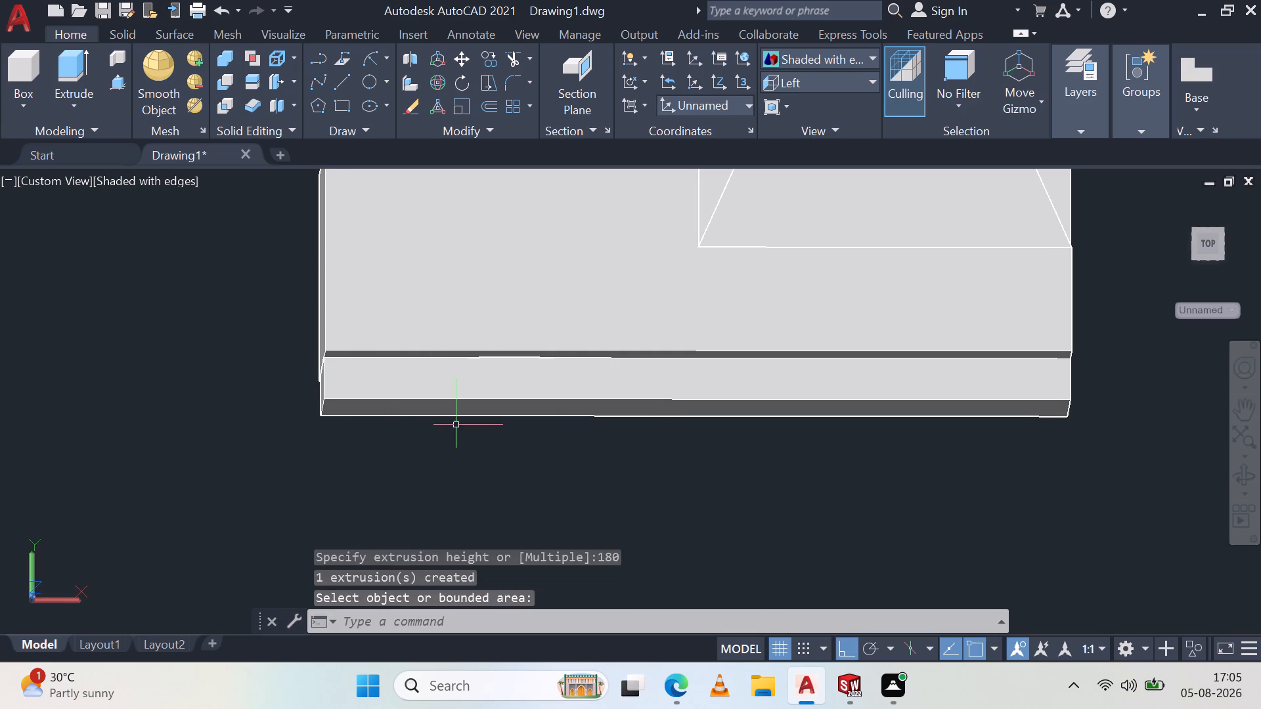
Examine the part from below, both ends and above, checking how the extruded base block sits under the plate.
{"action": "middle_click_drag", "start_coordinate": [305, 397], "coordinate": [367, 414], "text": "shift"}
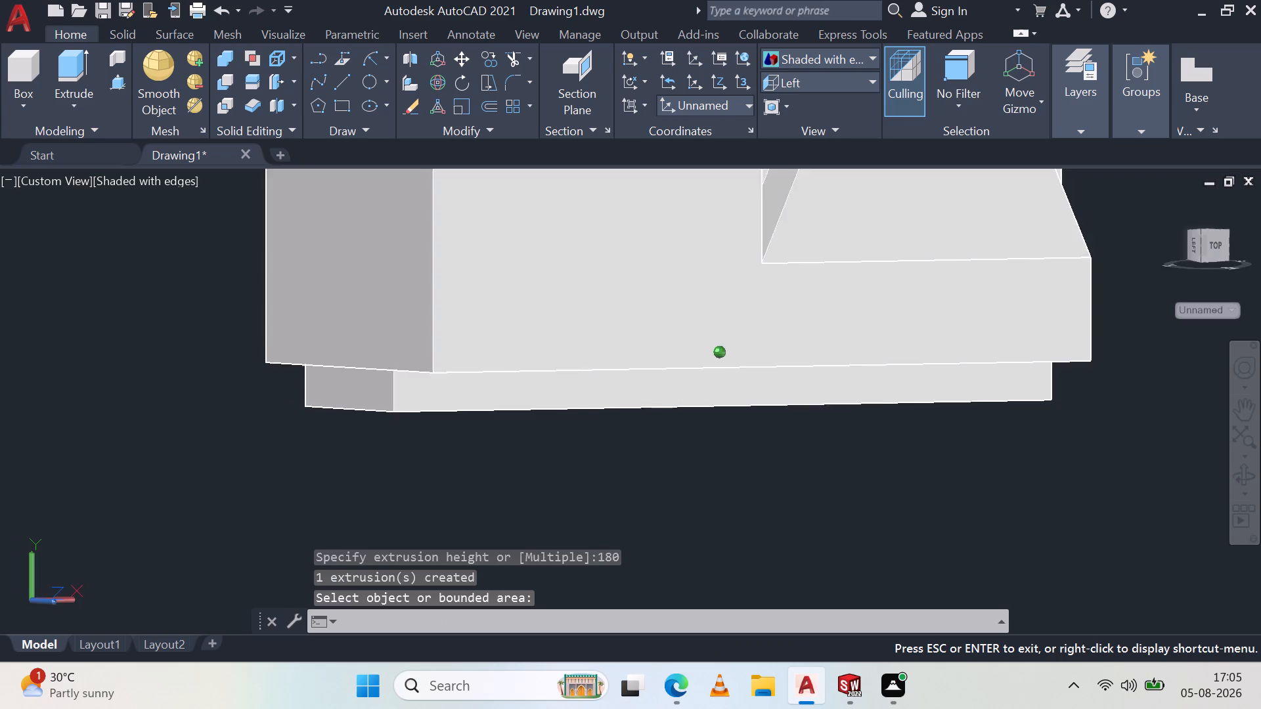
{"action": "middle_click_drag", "start_coordinate": [367, 414], "coordinate": [856, 368], "text": "shift"}
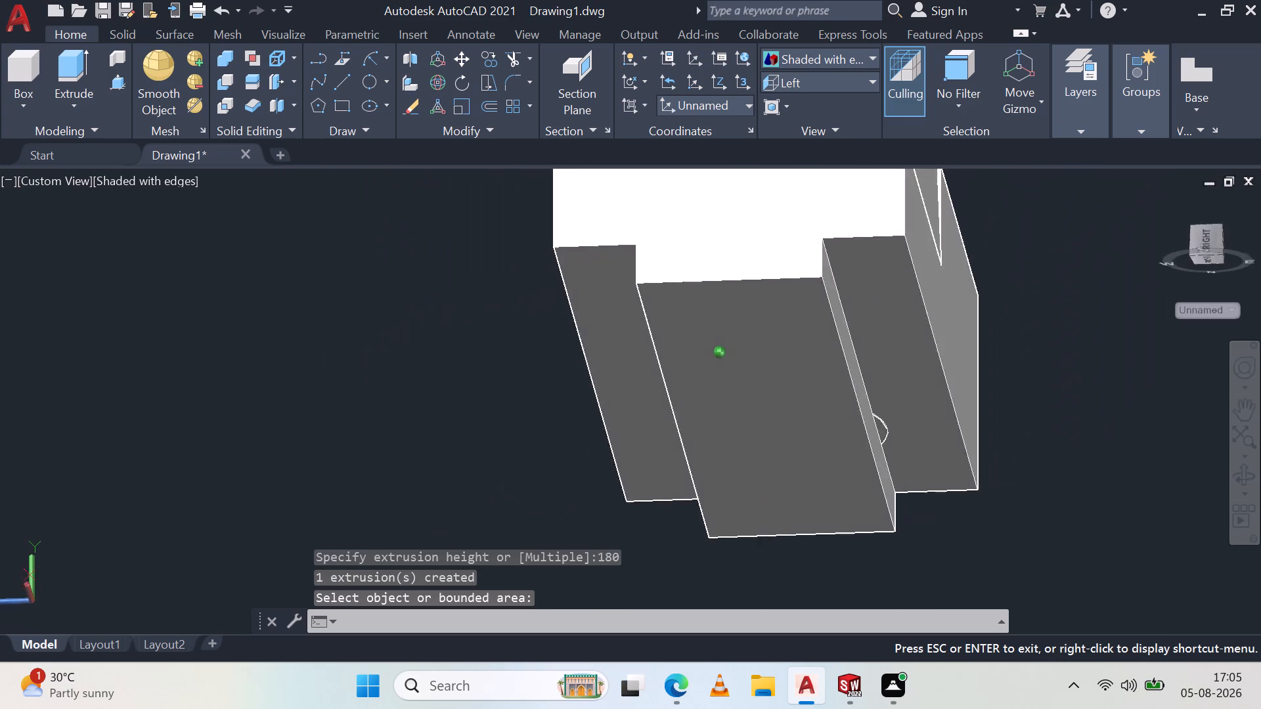
{"action": "middle_click_drag", "start_coordinate": [856, 368], "coordinate": [666, 324], "text": "shift"}
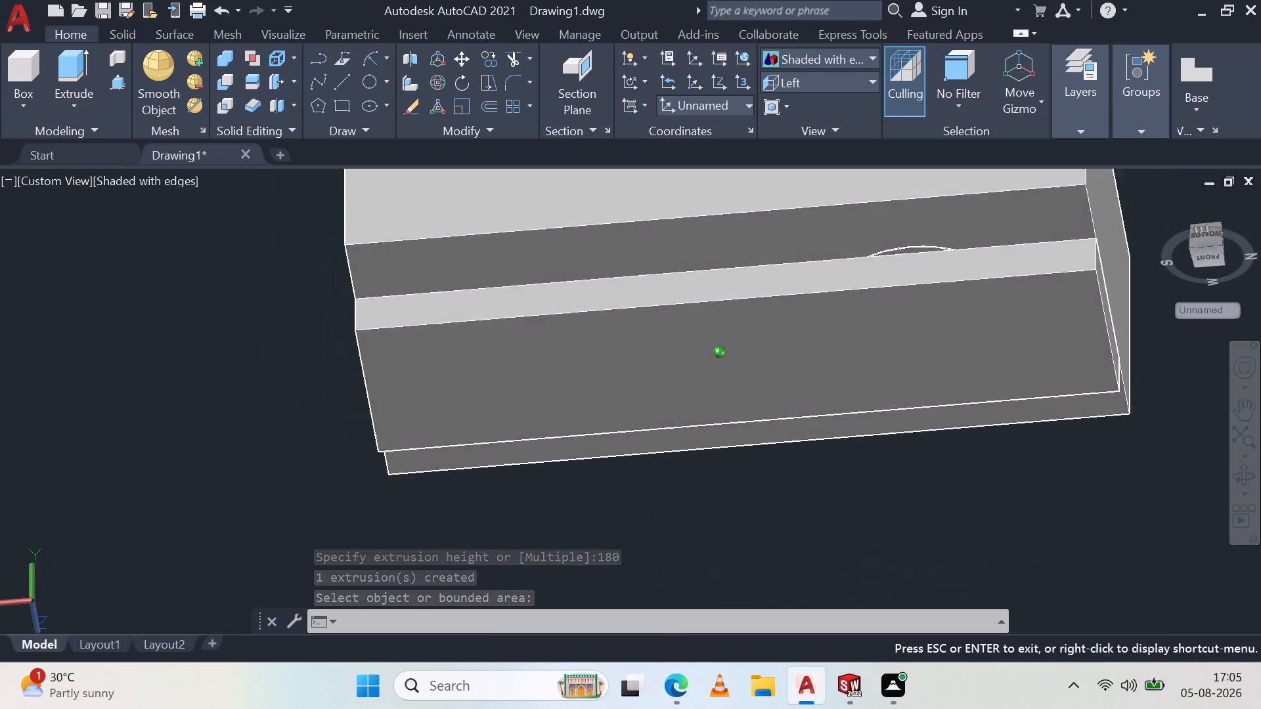
{"action": "middle_click_drag", "start_coordinate": [666, 324], "coordinate": [696, 351], "text": "shift"}
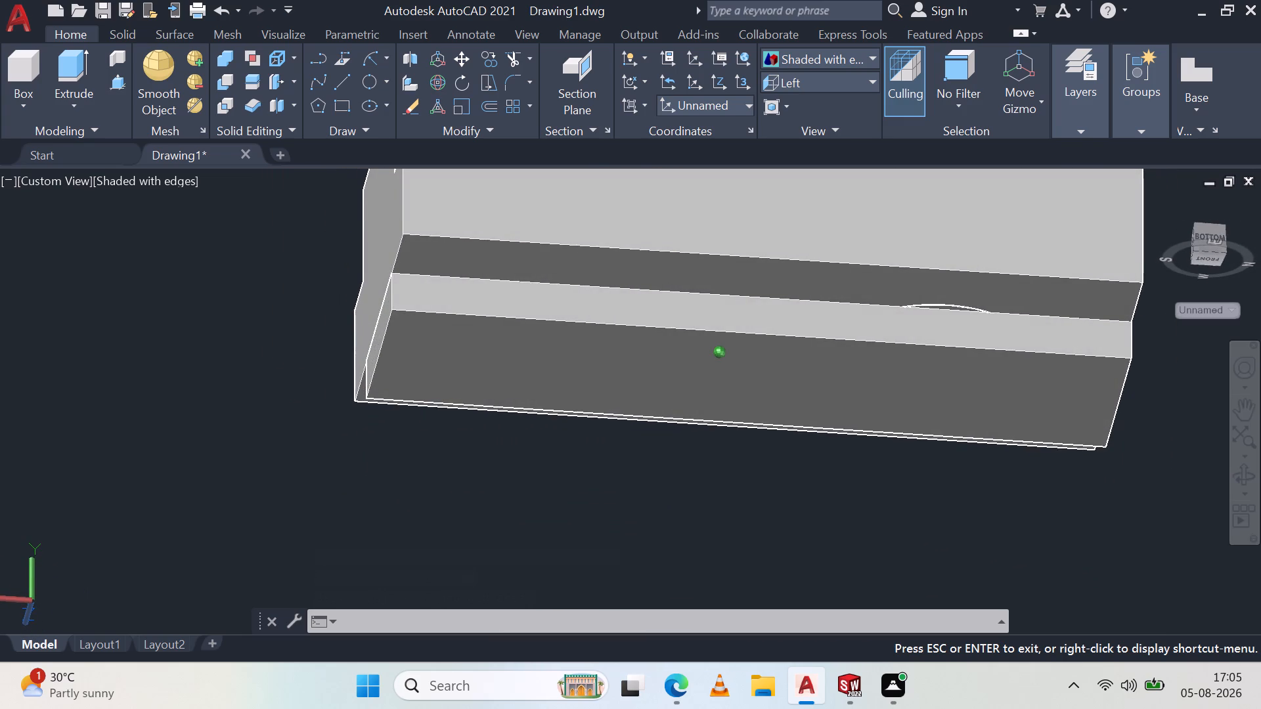
{"action": "middle_click_drag", "start_coordinate": [696, 351], "coordinate": [466, 418], "text": "shift"}
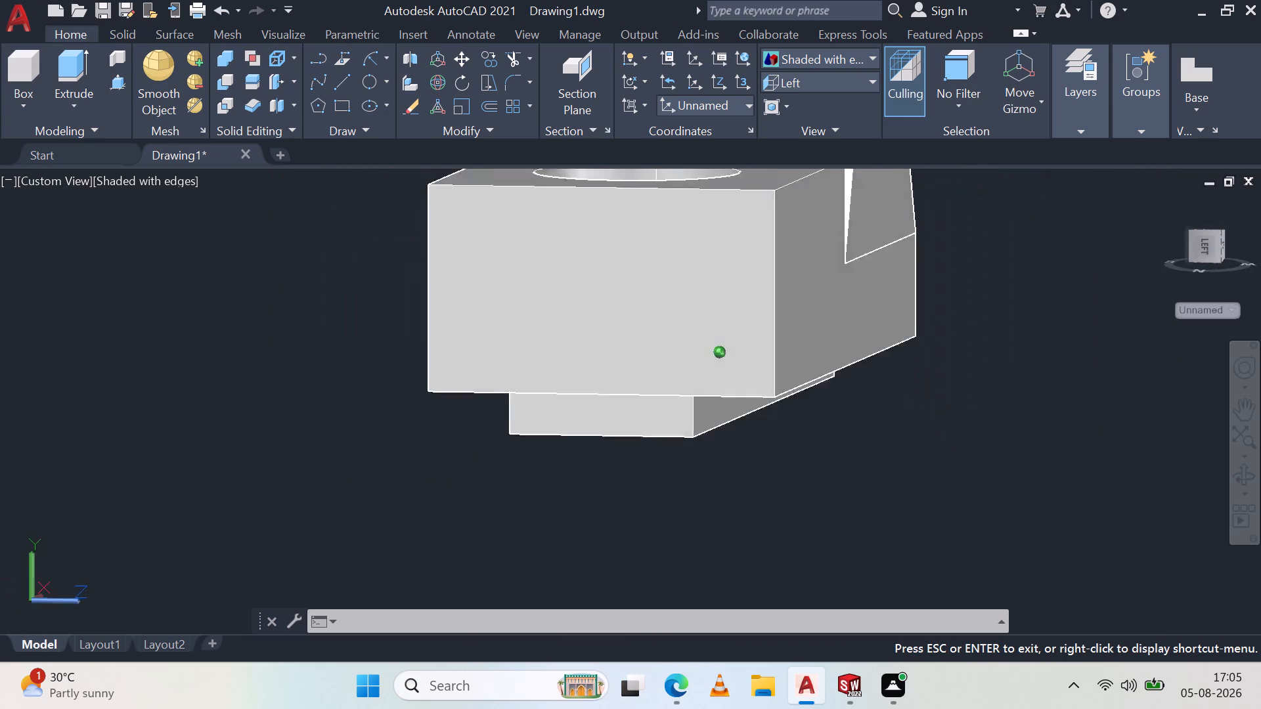
{"action": "middle_click_drag", "start_coordinate": [466, 418], "coordinate": [298, 408], "text": "shift"}
{"action": "middle_click", "coordinate": [298, 408], "text": "shift"}
{"action": "scroll", "coordinate": [579, 331], "scroll_direction": "down", "scroll_amount": 2}
{"action": "middle_click_drag", "start_coordinate": [692, 297], "coordinate": [686, 345]}
{"action": "middle_click_drag", "start_coordinate": [870, 353], "coordinate": [721, 413], "text": "shift"}
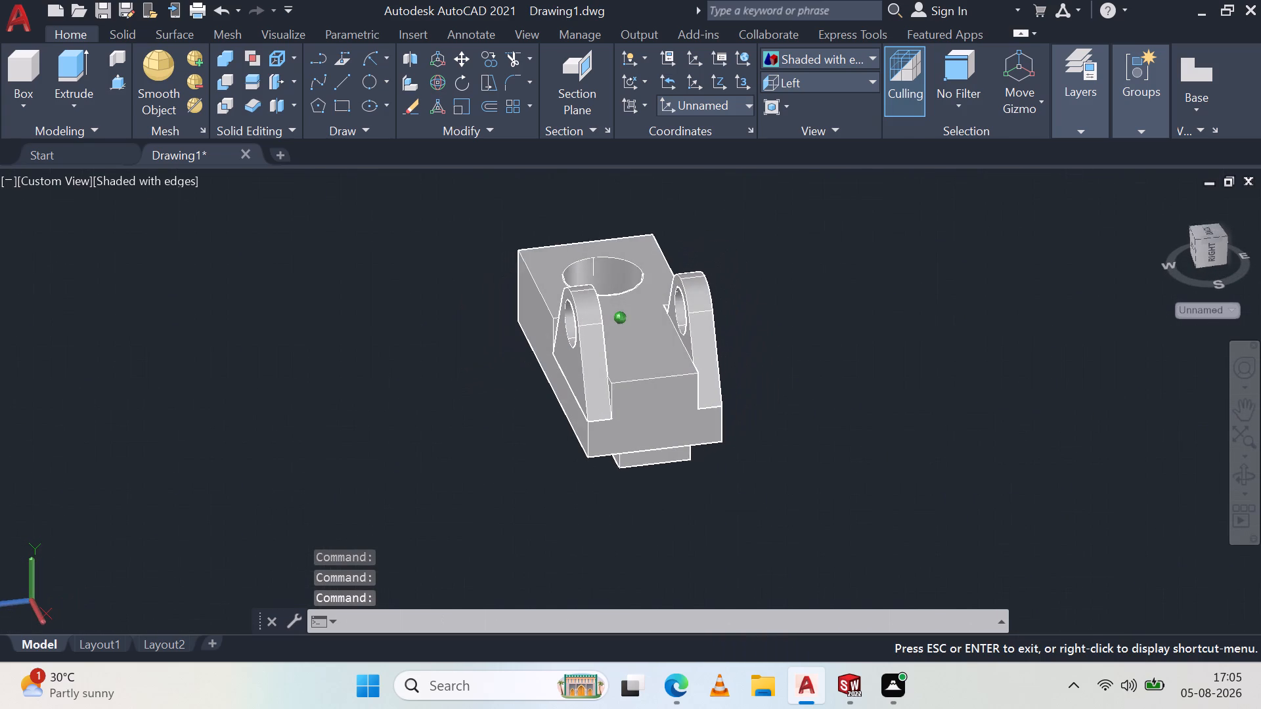
{"action": "middle_click_drag", "start_coordinate": [721, 413], "coordinate": [720, 413], "text": "shift"}
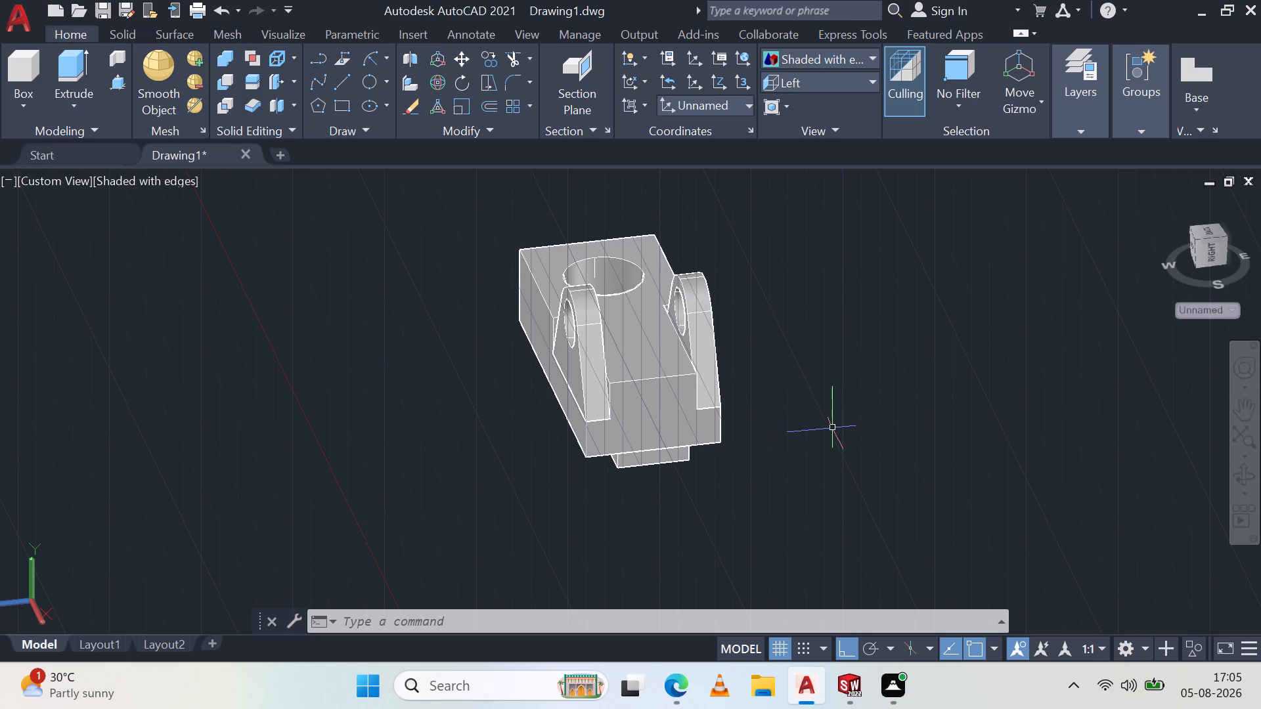
{"action": "middle_click_drag", "start_coordinate": [602, 419], "coordinate": [609, 422], "text": "shift"}
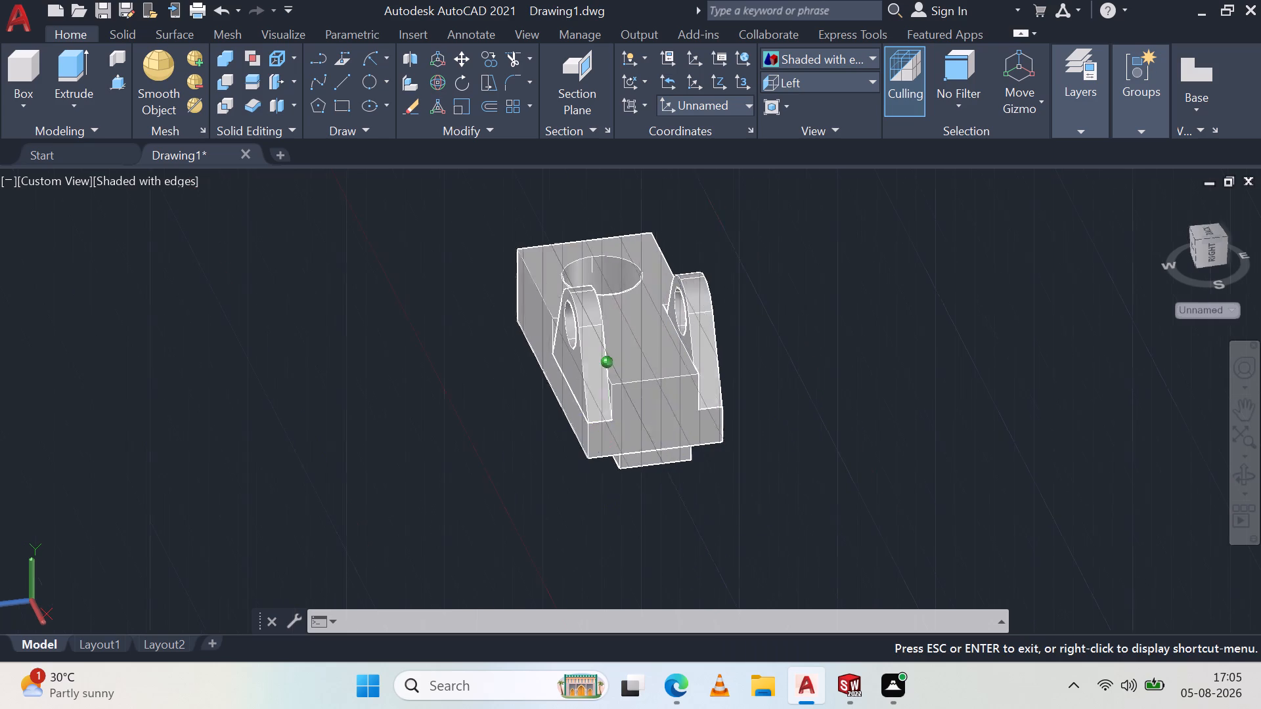
{"action": "middle_click_drag", "start_coordinate": [609, 422], "coordinate": [939, 412], "text": "shift"}
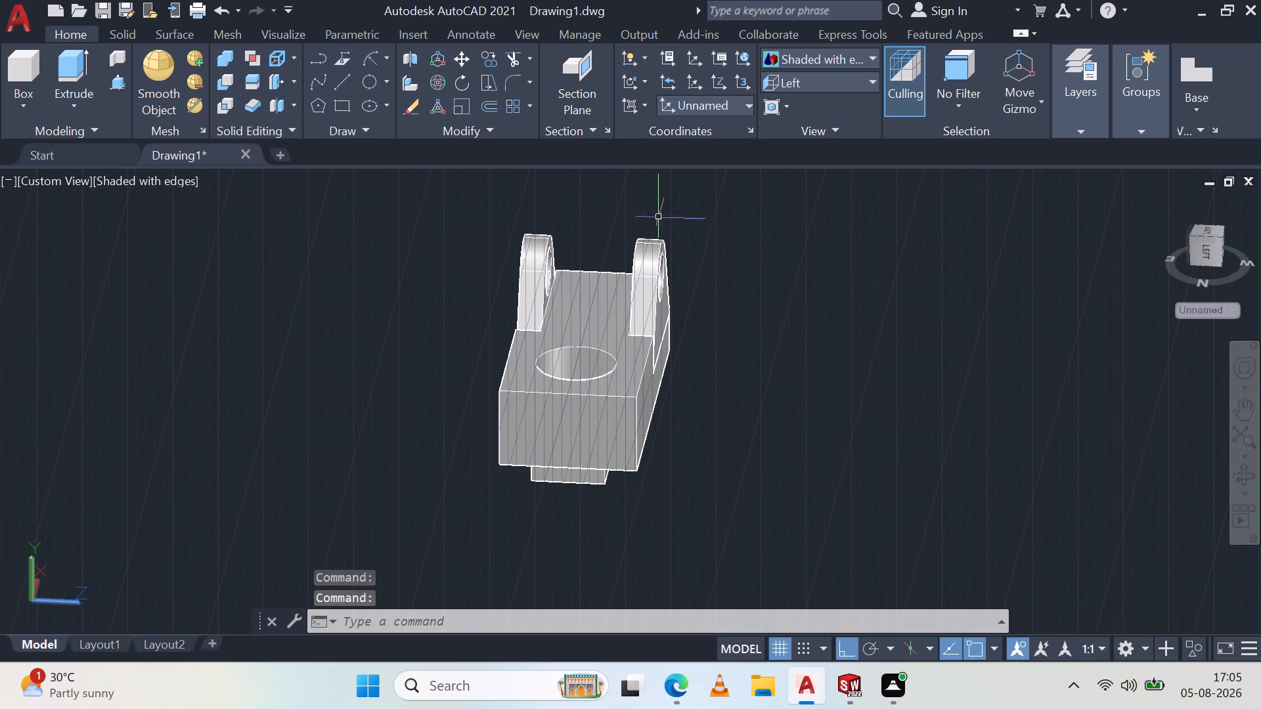
{"action": "middle_click_drag", "start_coordinate": [801, 337], "coordinate": [665, 364], "text": "shift"}
{"action": "scroll", "coordinate": [795, 339], "scroll_direction": "up", "scroll_amount": 1, "text": "shift"}
{"action": "middle_click", "coordinate": [649, 355], "text": "shift"}
{"action": "middle_click", "coordinate": [617, 338], "text": "shift"}
{"action": "middle_click", "coordinate": [618, 337], "text": "shift"}
{"action": "middle_click", "coordinate": [618, 337], "text": "shift"}
{"action": "middle_click", "coordinate": [618, 337], "text": "shift"}
{"action": "middle_click", "coordinate": [618, 337], "text": "shift"}
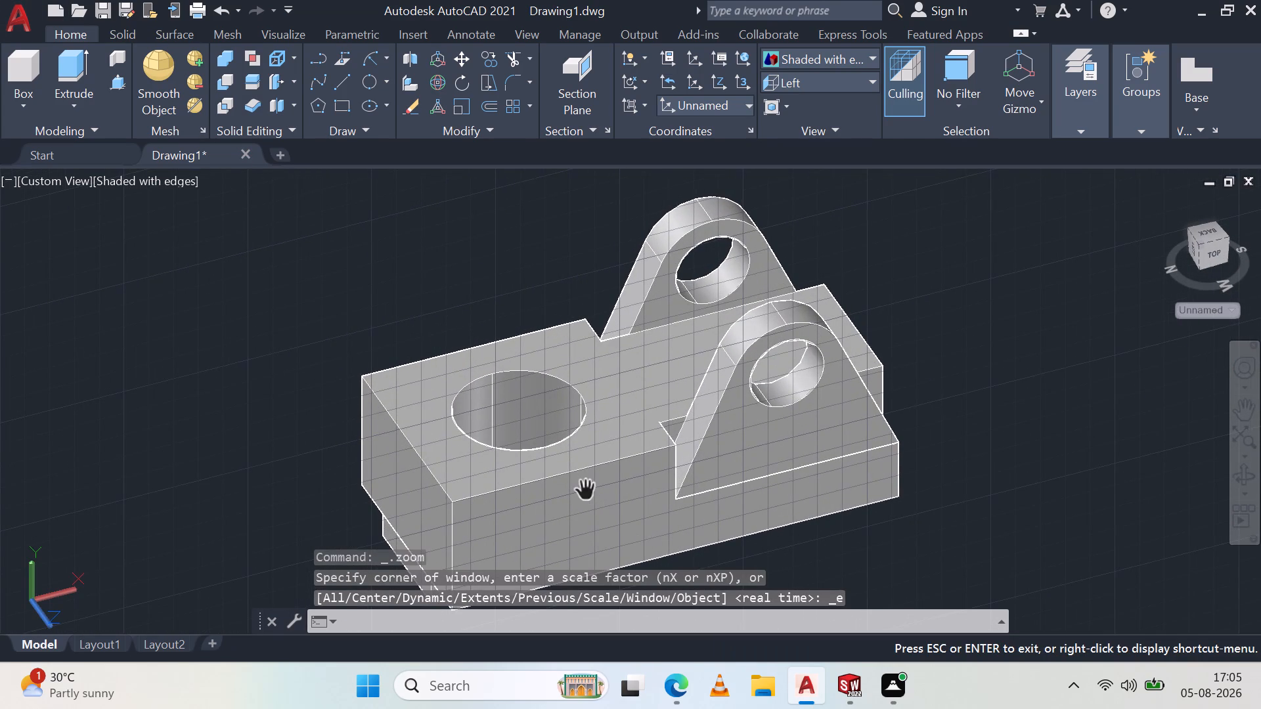
{"action": "scroll", "coordinate": [586, 487], "scroll_direction": "up", "scroll_amount": 1}
{"action": "key", "text": "Escape"}
{"action": "scroll", "coordinate": [586, 487], "scroll_direction": "down", "scroll_amount": 2}
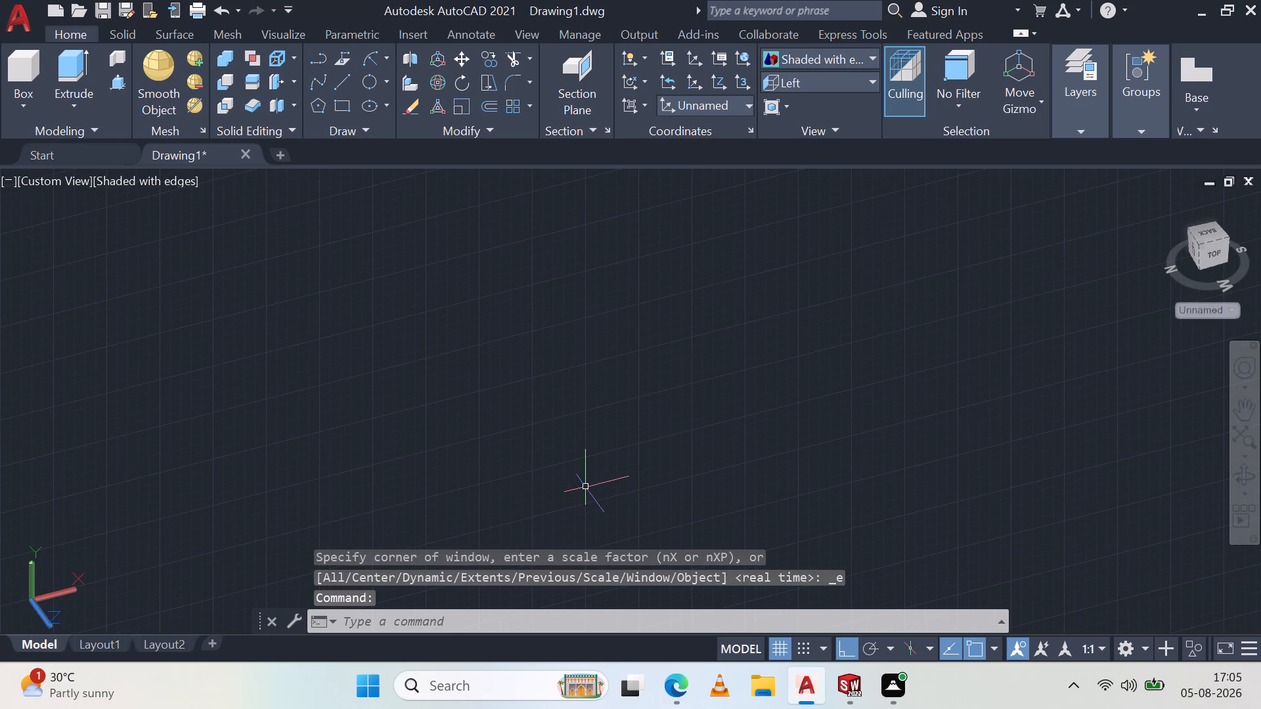
Press/pull the plate's top face down to the bottom corner of the near upright, level with the uprights' base.
{"action": "scroll", "coordinate": [584, 483], "scroll_direction": "up", "scroll_amount": 2}
{"action": "left_click", "coordinate": [1241, 439]}
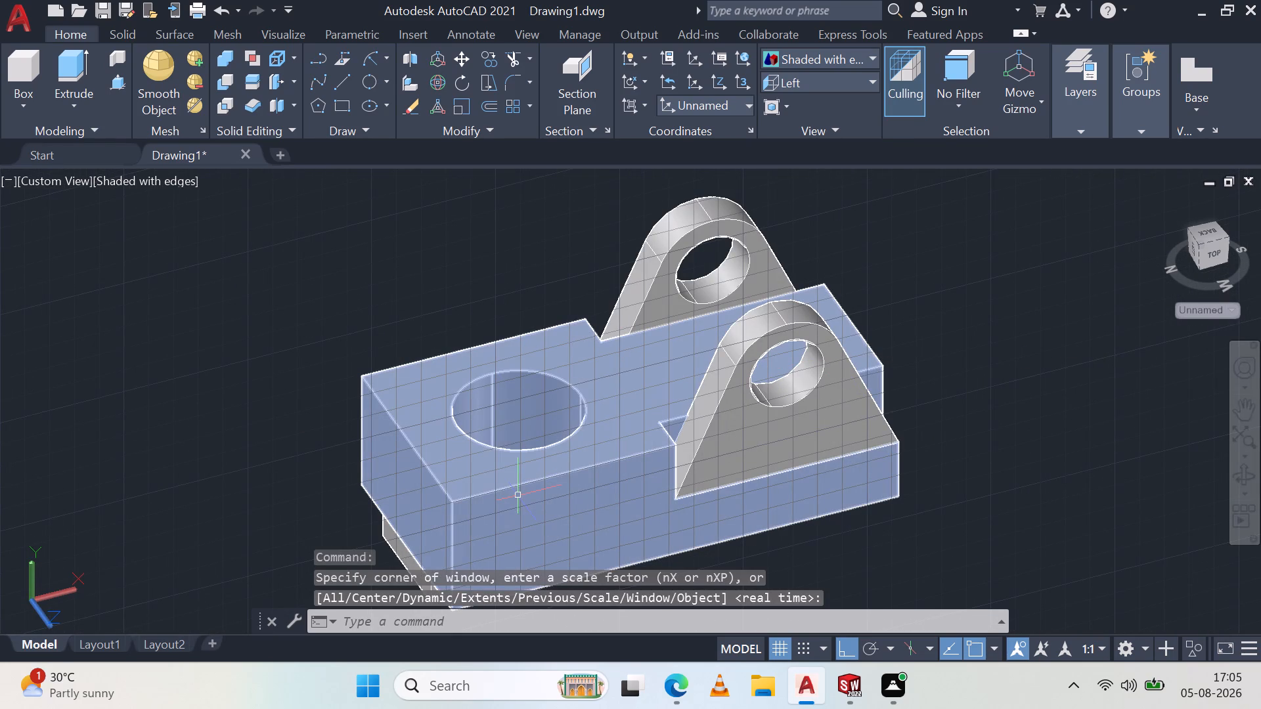
{"action": "scroll", "coordinate": [613, 488], "scroll_direction": "up", "scroll_amount": 1}
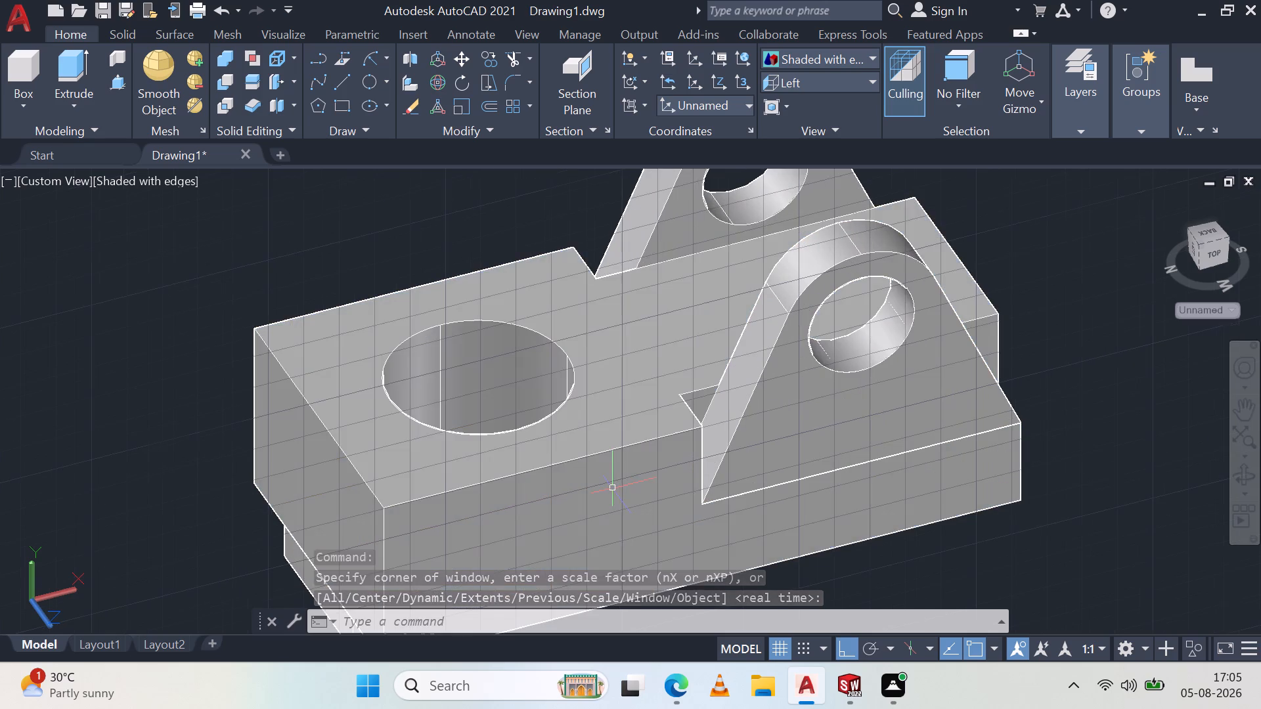
{"action": "scroll", "coordinate": [613, 488], "scroll_direction": "up", "scroll_amount": 1}
{"action": "scroll", "coordinate": [613, 488], "scroll_direction": "down", "scroll_amount": 3}
{"action": "scroll", "coordinate": [550, 535], "scroll_direction": "up", "scroll_amount": 2}
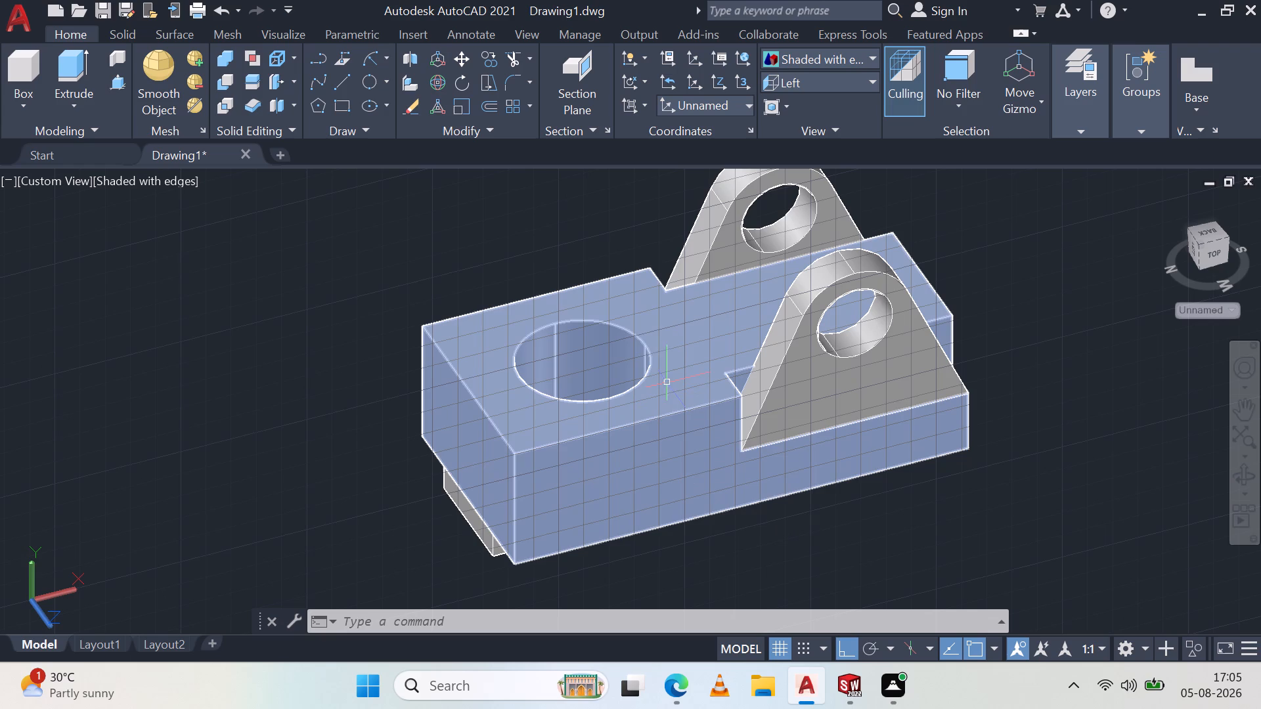
{"action": "left_click", "coordinate": [117, 77]}
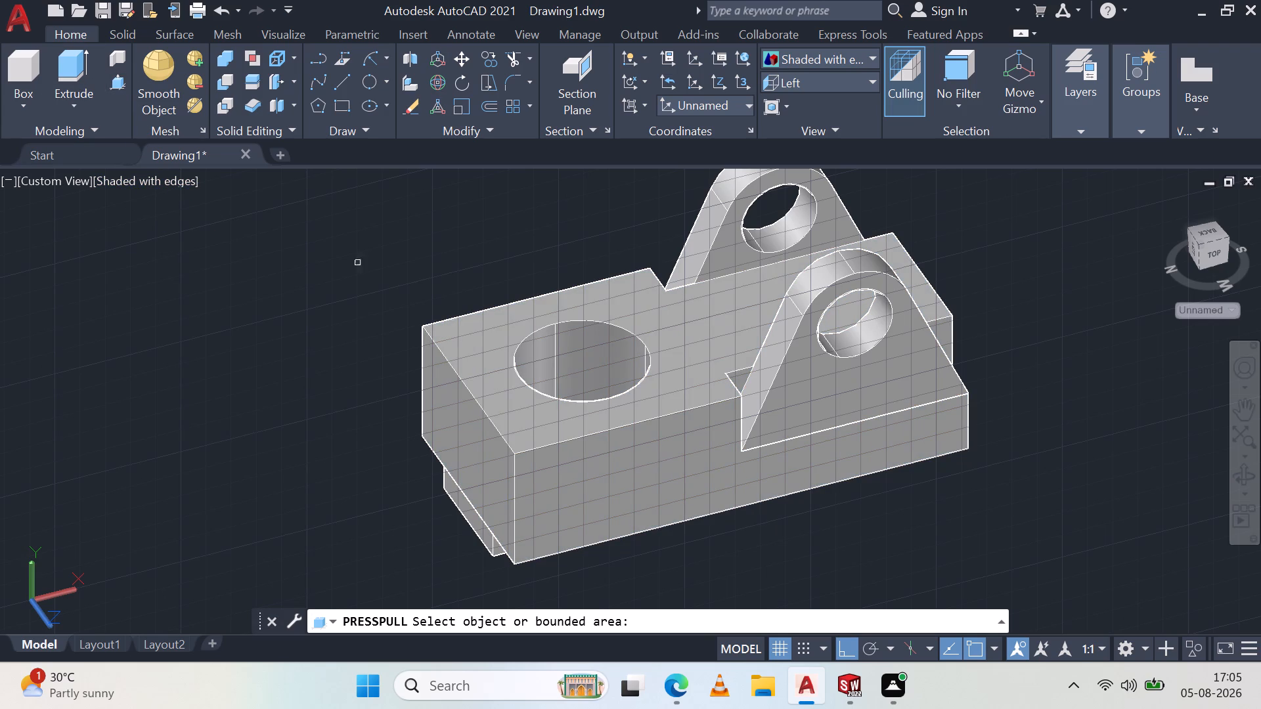
{"action": "left_click", "coordinate": [665, 392]}
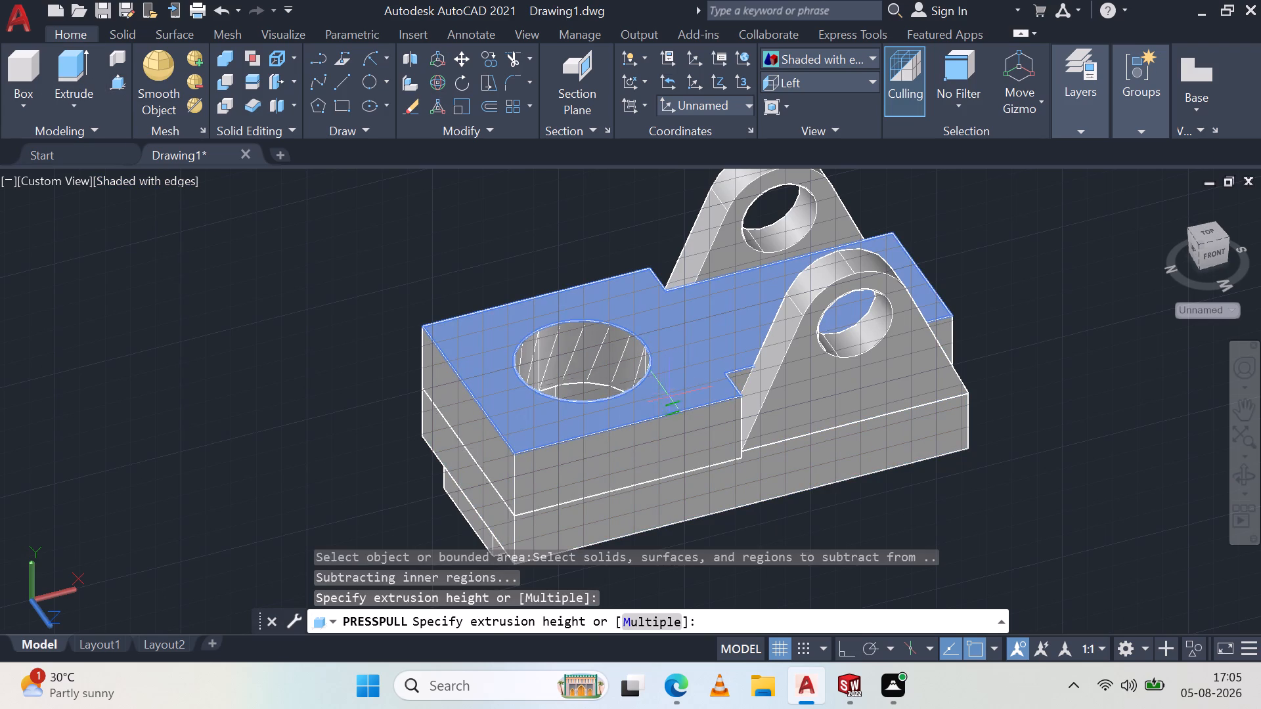
{"action": "left_click", "coordinate": [740, 448]}
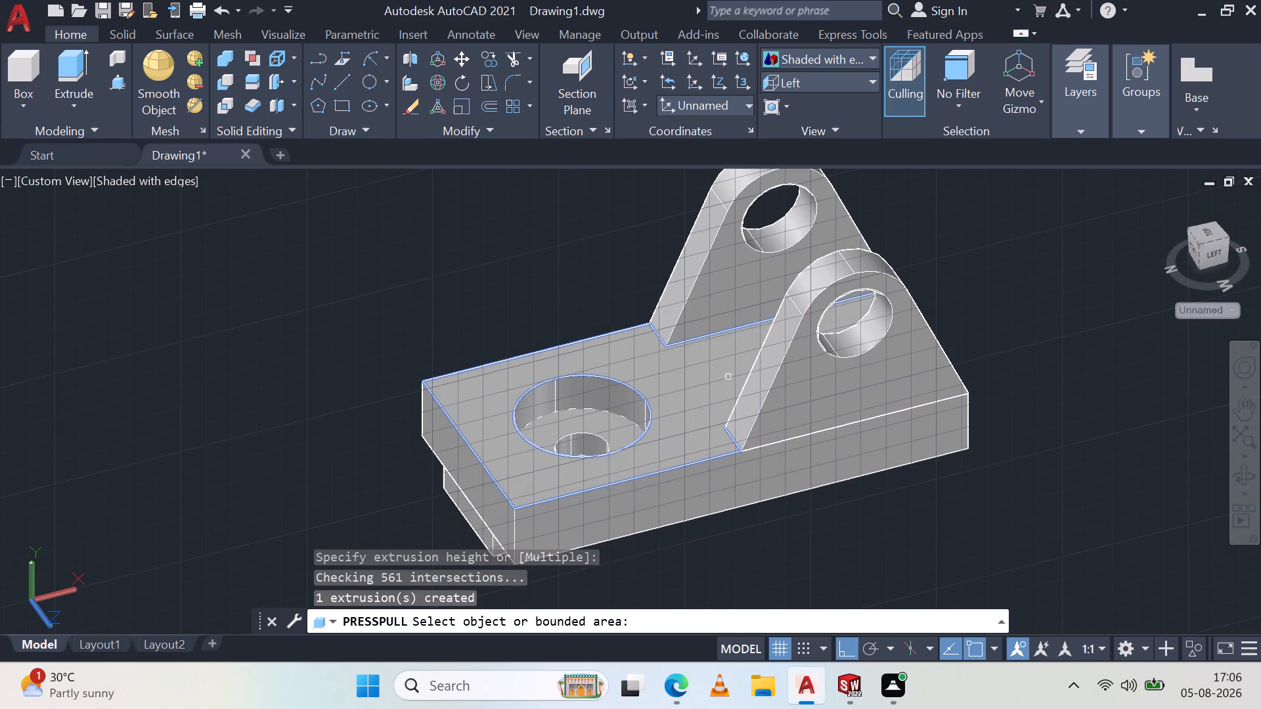
Draw a line across the plate's top between the inner bottom corners of the two uprights, on the stepped-hole side.
{"action": "left_click", "coordinate": [341, 88]}
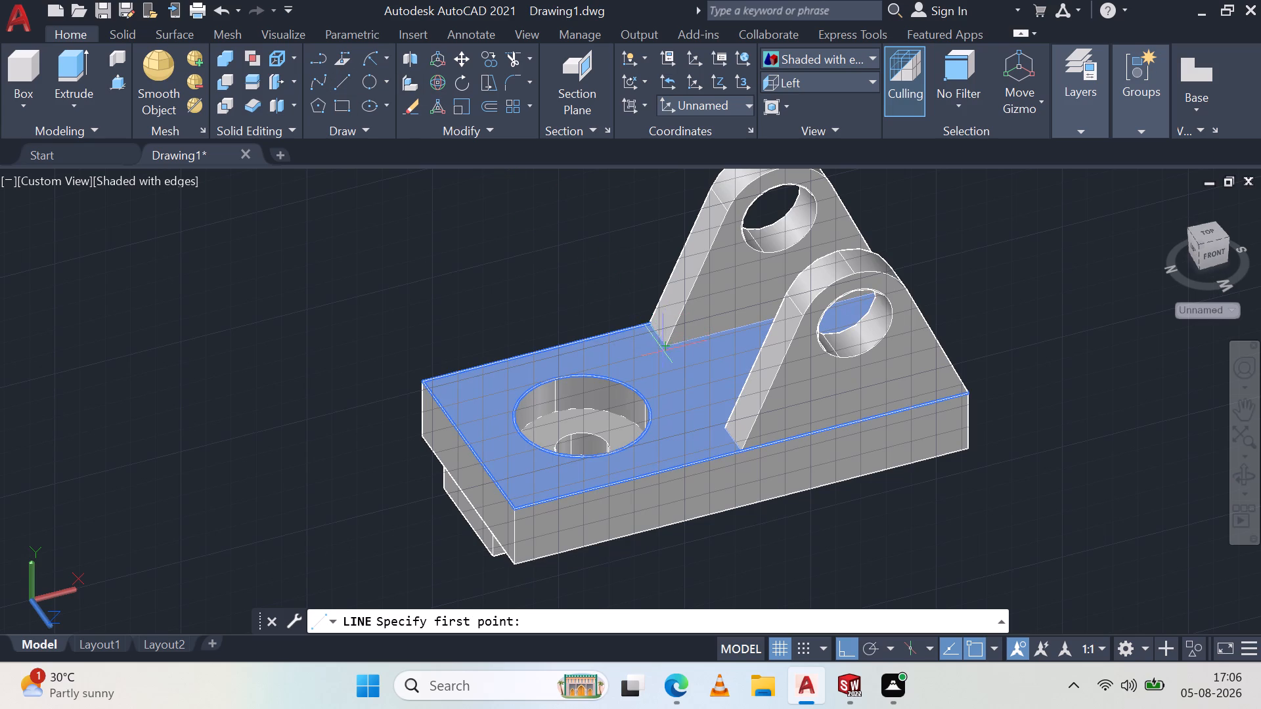
{"action": "left_click", "coordinate": [666, 351]}
{"action": "left_click", "coordinate": [732, 427]}
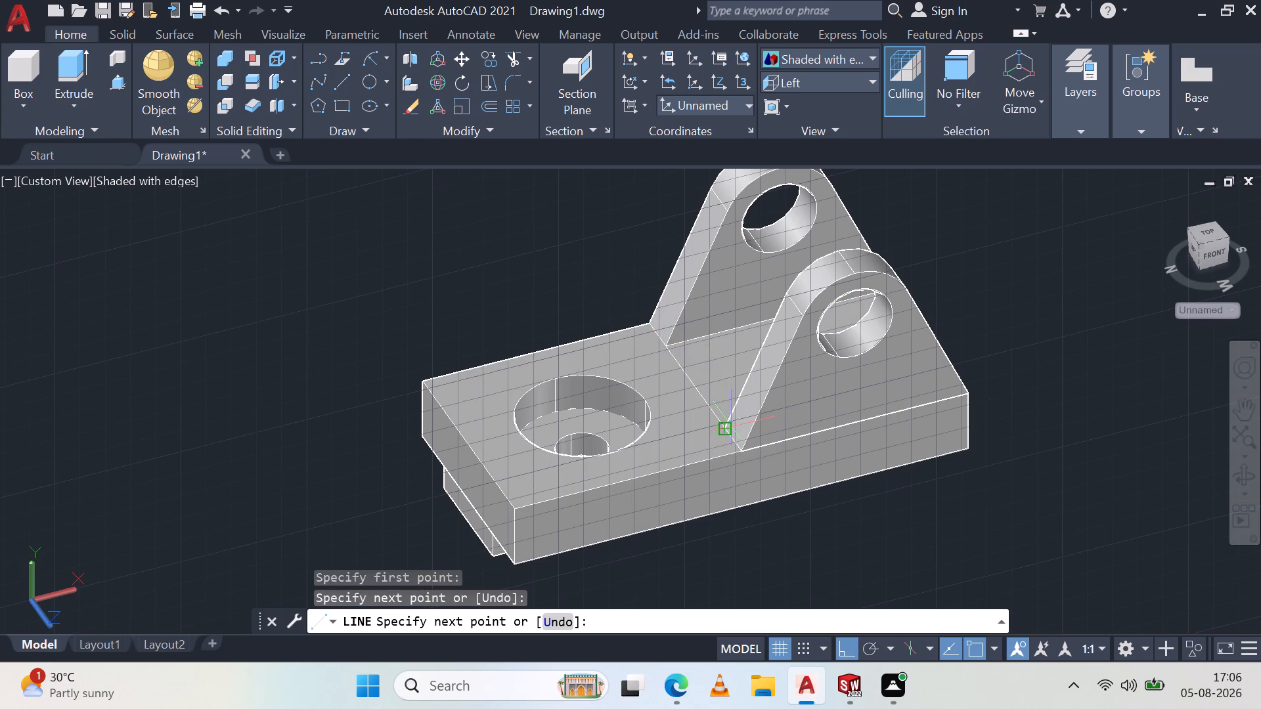
{"action": "key", "text": "grave"}
{"action": "key", "text": "Escape"}
{"action": "key", "text": "Escape"}
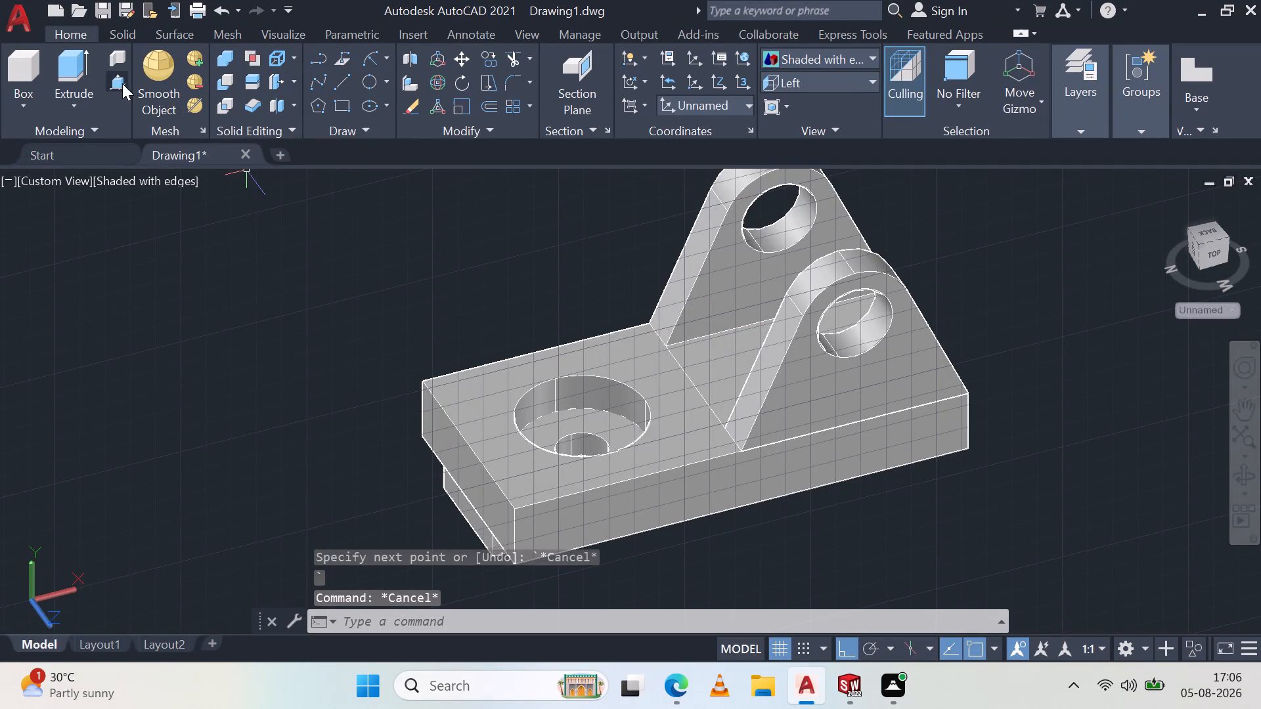
Press/pull the area between the two uprights up by 25.
{"action": "left_click", "coordinate": [120, 86]}
{"action": "left_click", "coordinate": [711, 382]}
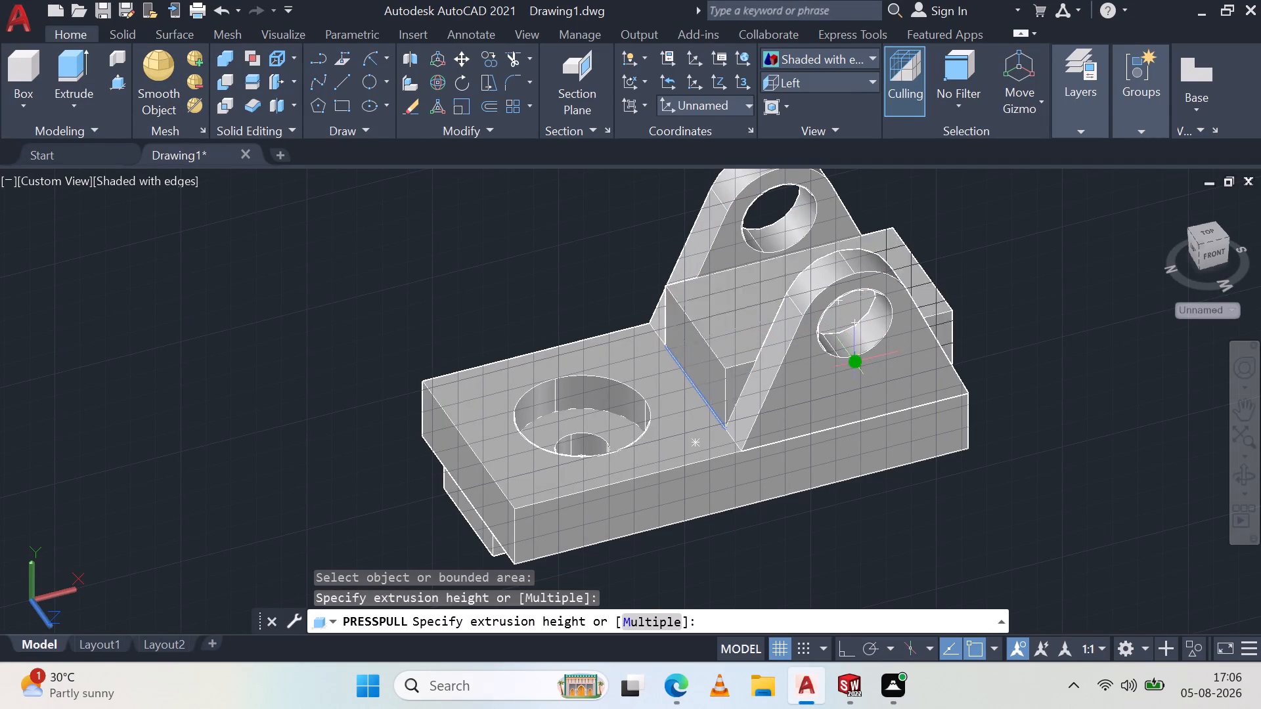
{"action": "key", "text": "2"}
{"action": "key", "text": "5"}
{"action": "key", "text": "Return"}
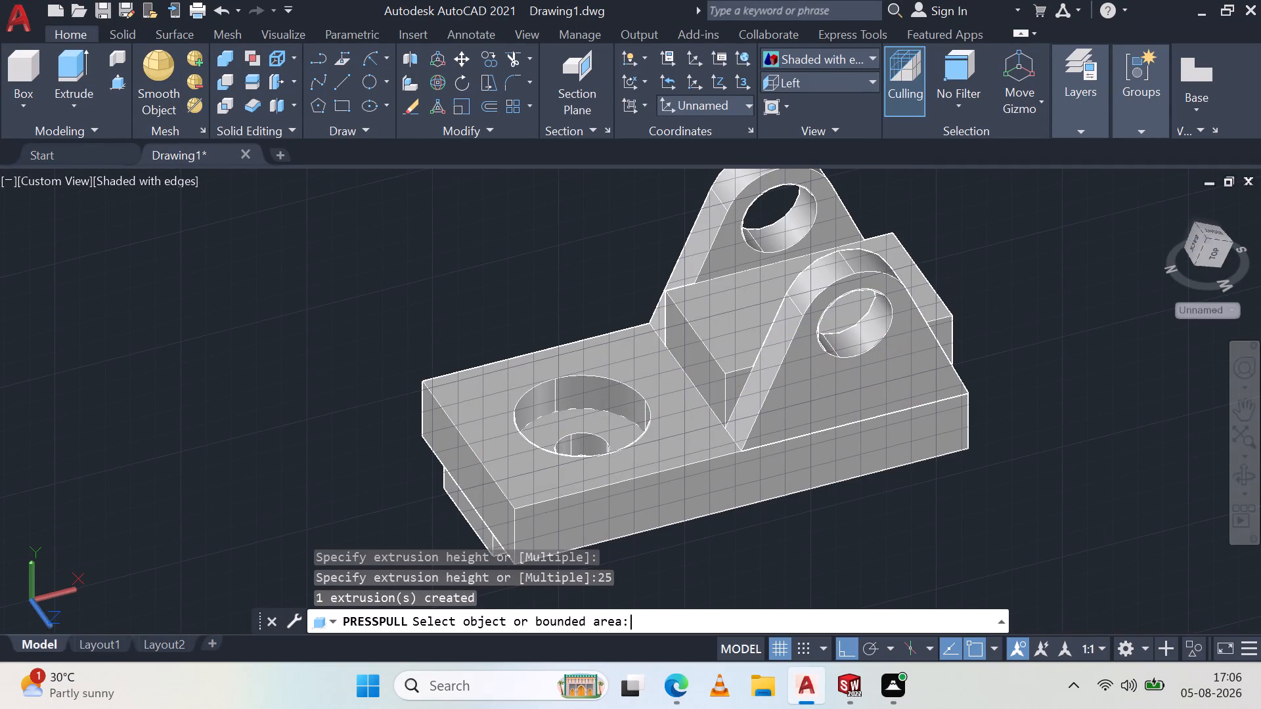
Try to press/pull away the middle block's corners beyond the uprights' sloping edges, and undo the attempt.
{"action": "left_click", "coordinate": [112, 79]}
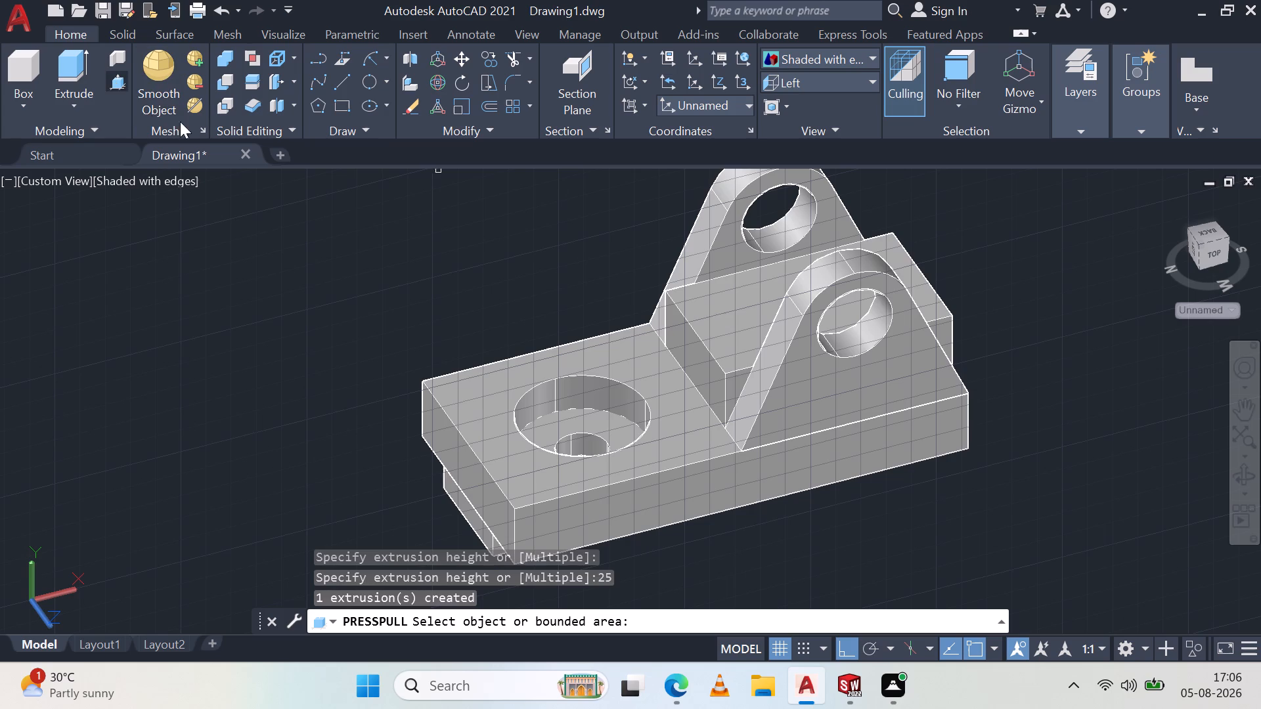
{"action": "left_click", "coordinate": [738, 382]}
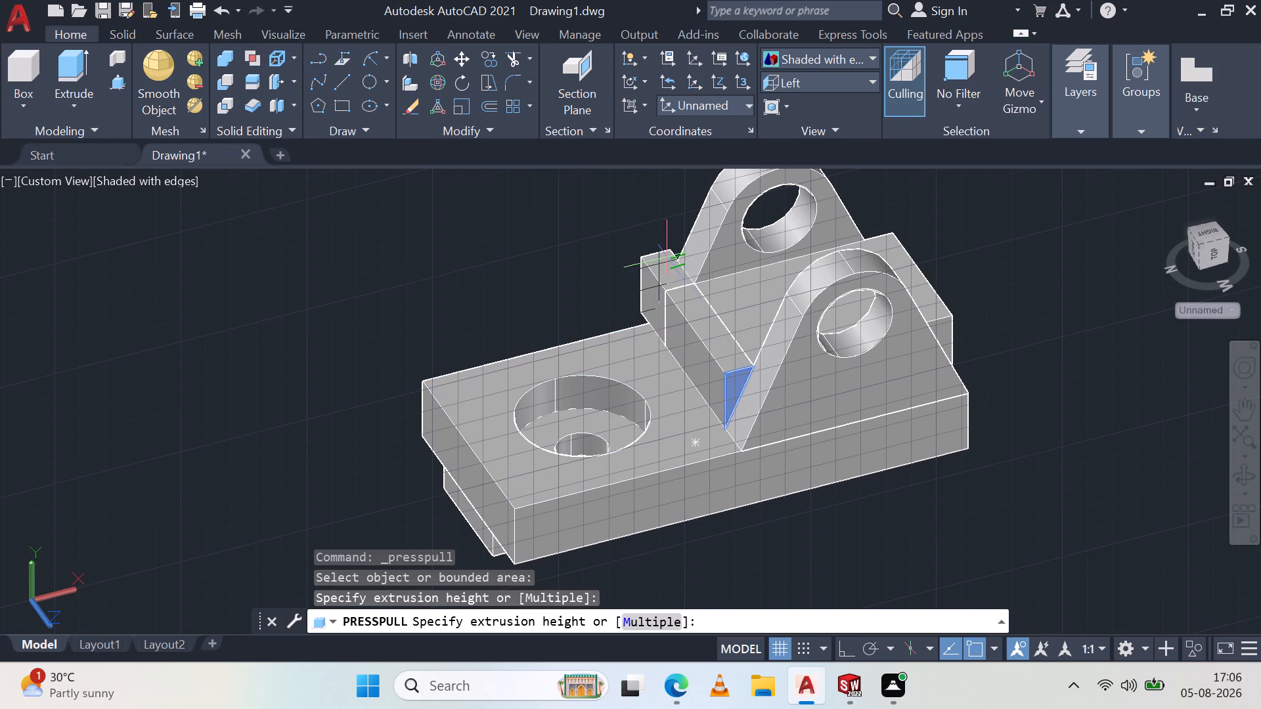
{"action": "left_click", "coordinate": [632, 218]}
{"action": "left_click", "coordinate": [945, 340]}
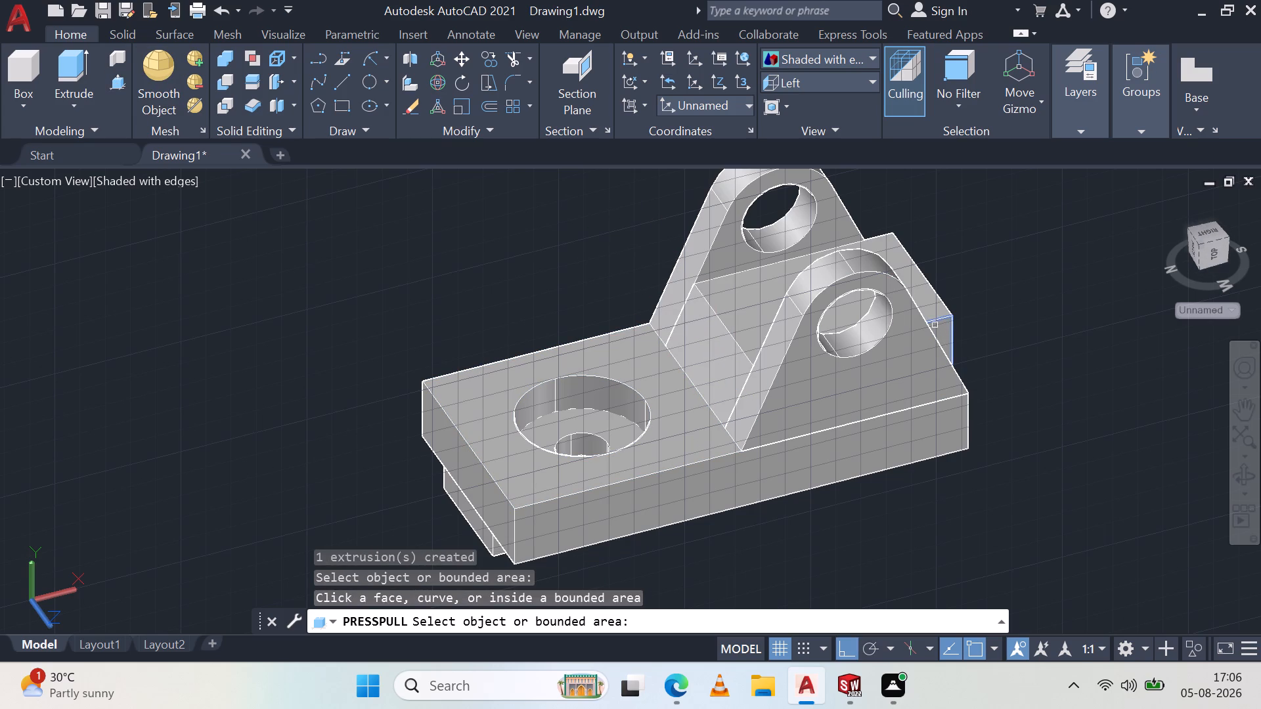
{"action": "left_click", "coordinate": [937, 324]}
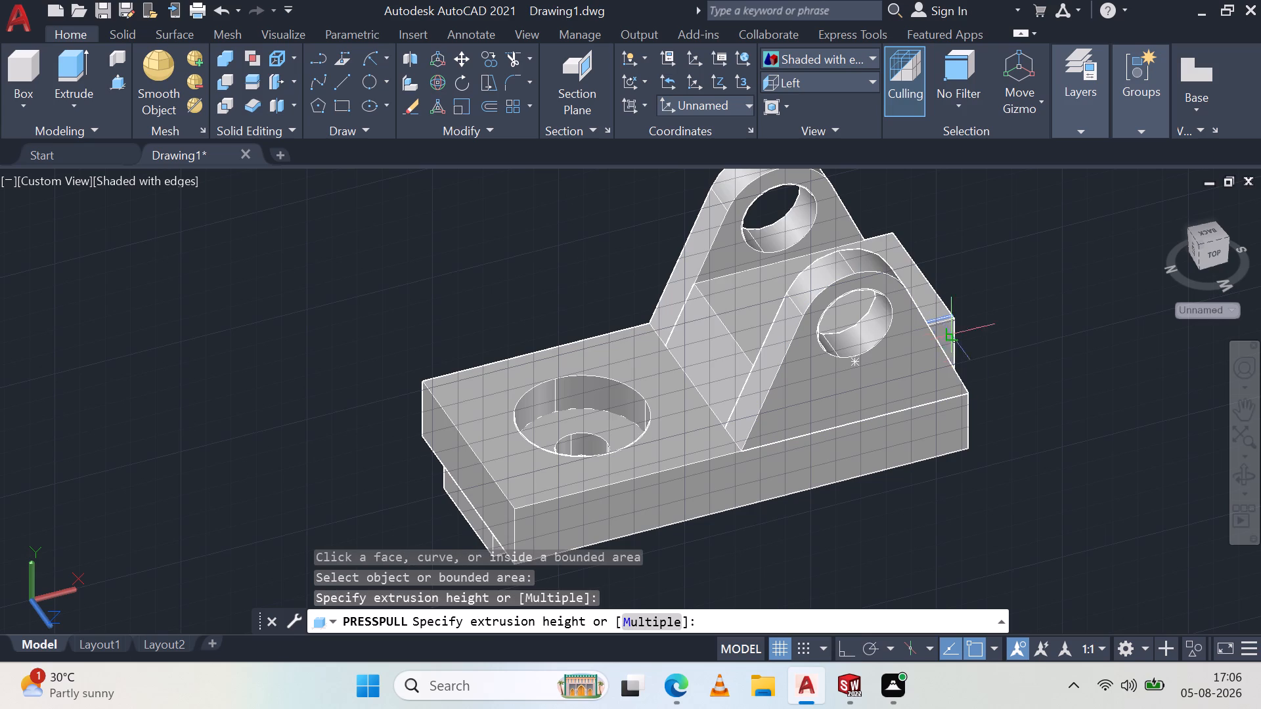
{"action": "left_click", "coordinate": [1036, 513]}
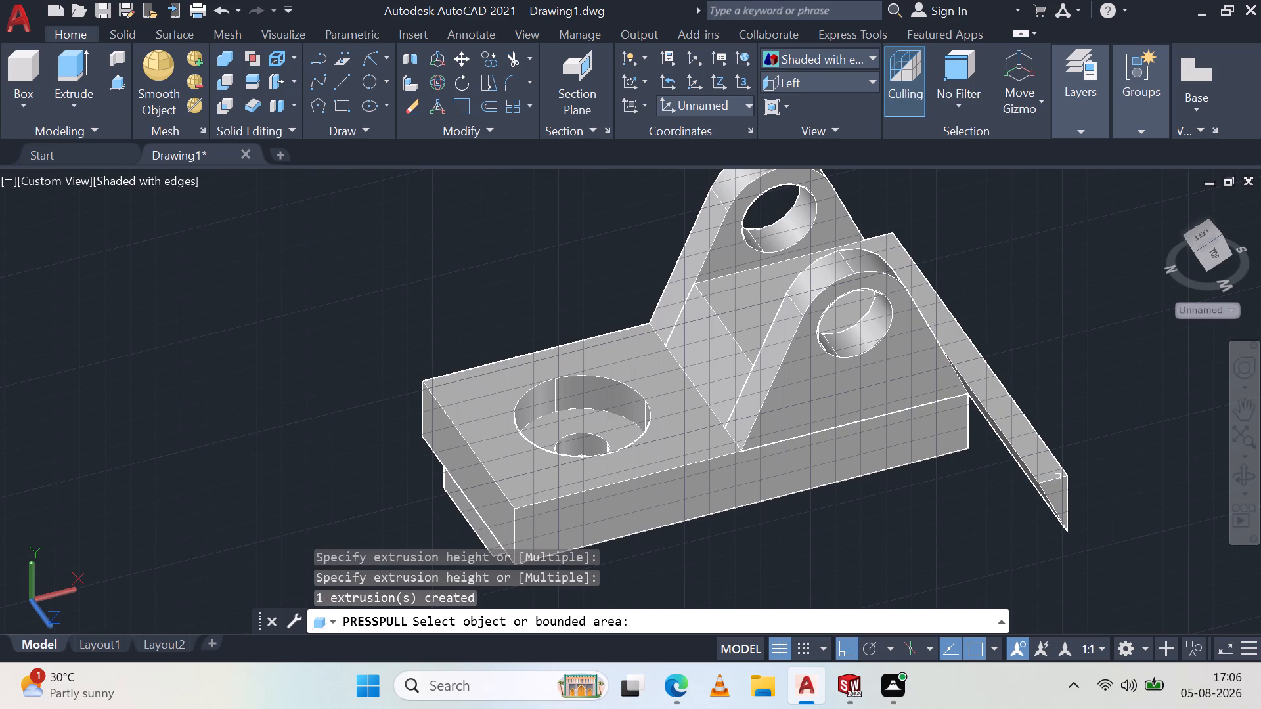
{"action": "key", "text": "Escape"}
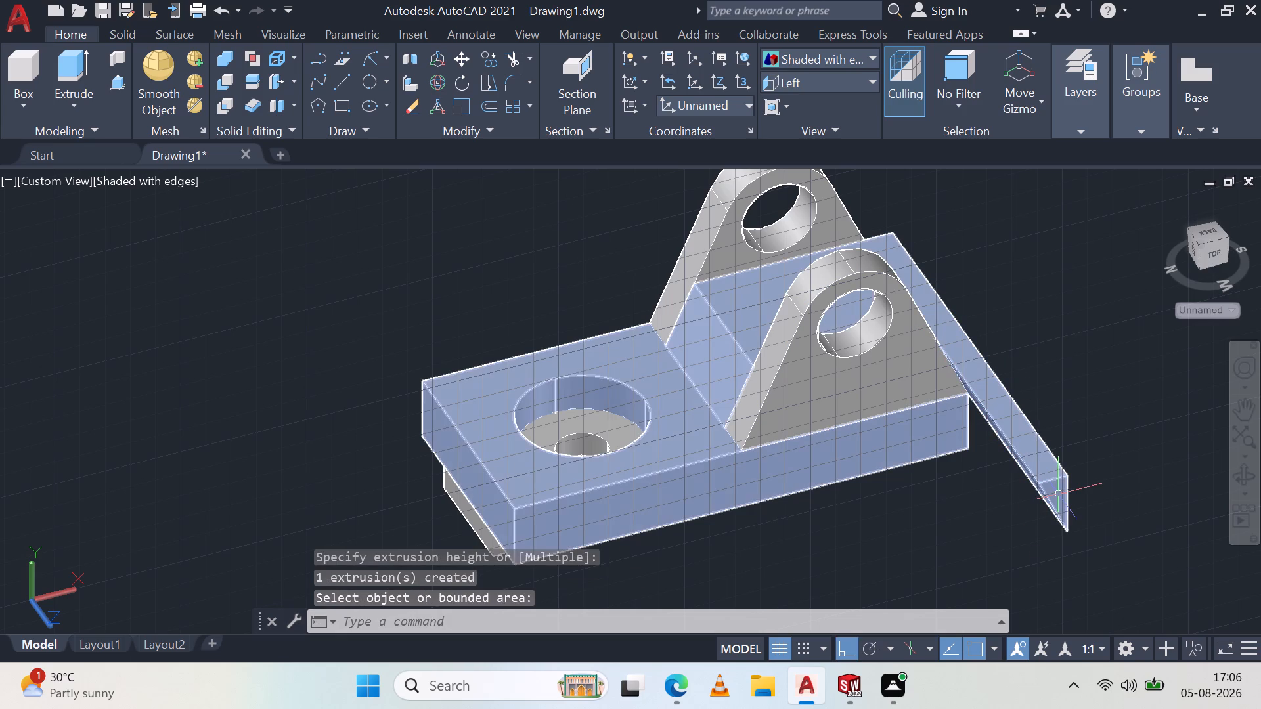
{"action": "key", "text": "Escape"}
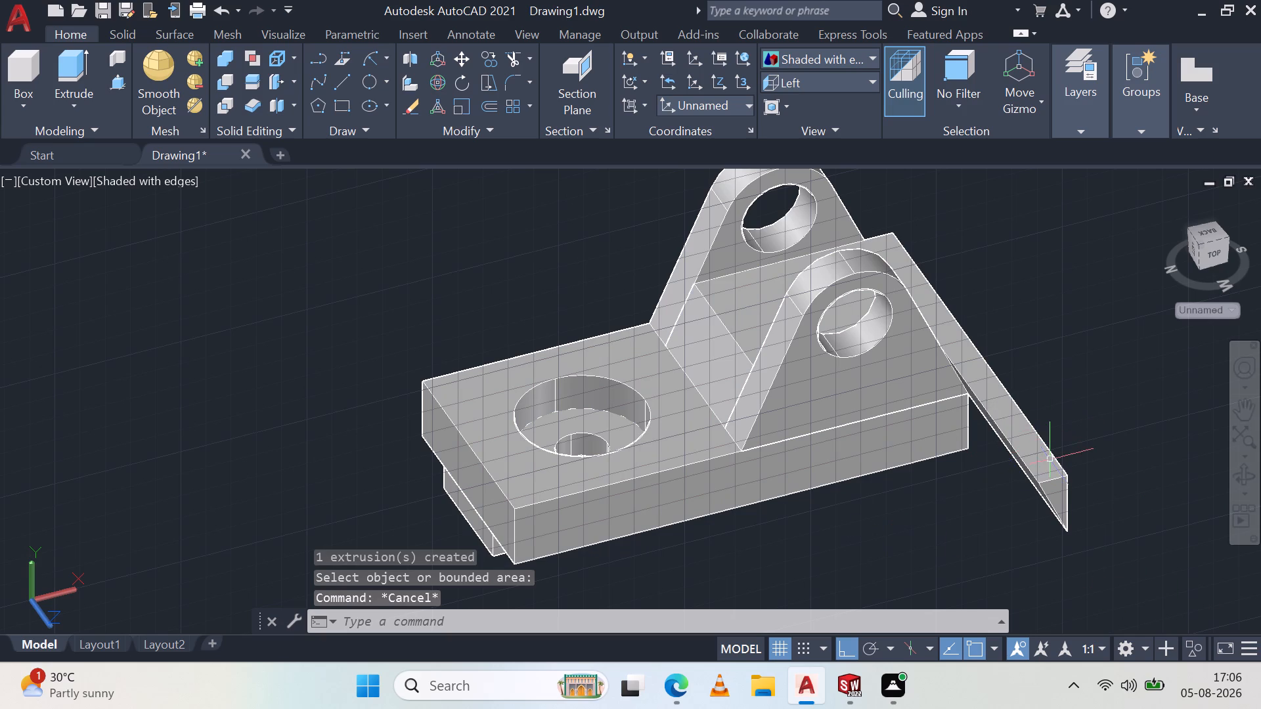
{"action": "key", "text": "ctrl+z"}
Press/pull the triangular area beyond the uprights' slope across the middle block to cut its end away from the stepped hole.
{"action": "scroll", "coordinate": [510, 276], "scroll_direction": "up", "scroll_amount": 1}
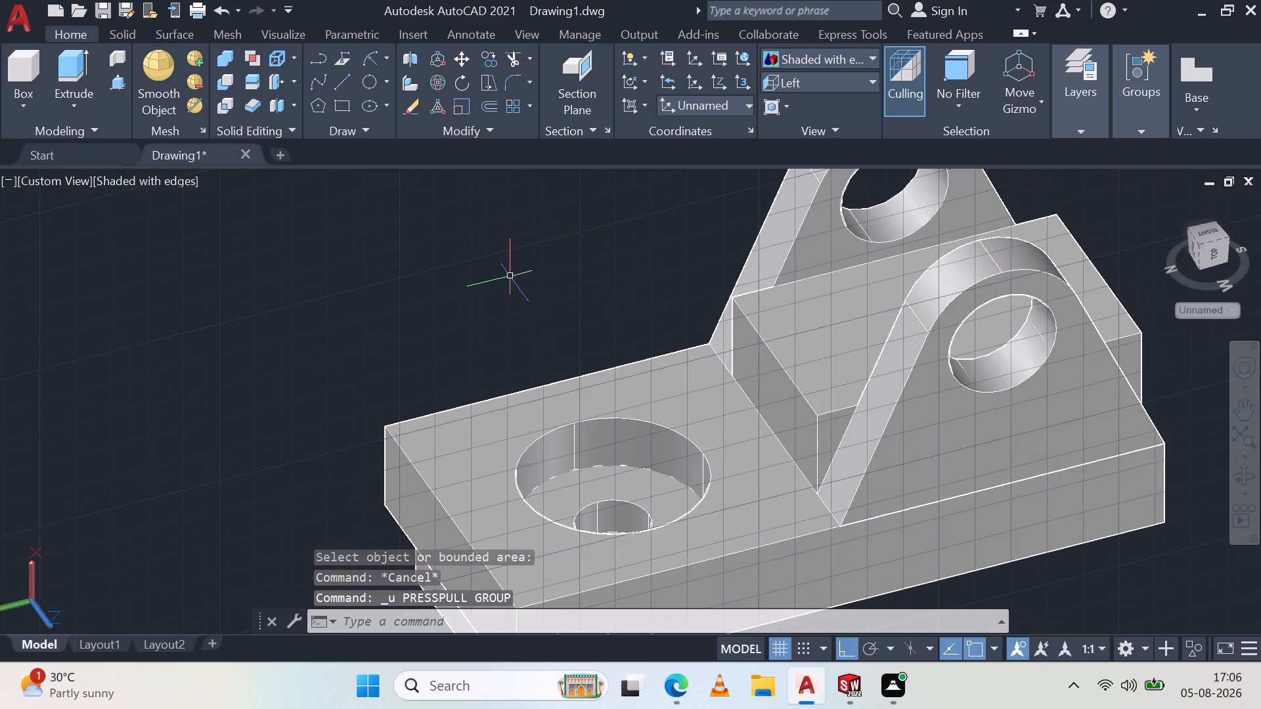
{"action": "scroll", "coordinate": [701, 288], "scroll_direction": "down", "scroll_amount": 1}
{"action": "scroll", "coordinate": [821, 309], "scroll_direction": "down", "scroll_amount": 1}
{"action": "middle_click_drag", "start_coordinate": [821, 309], "coordinate": [691, 345]}
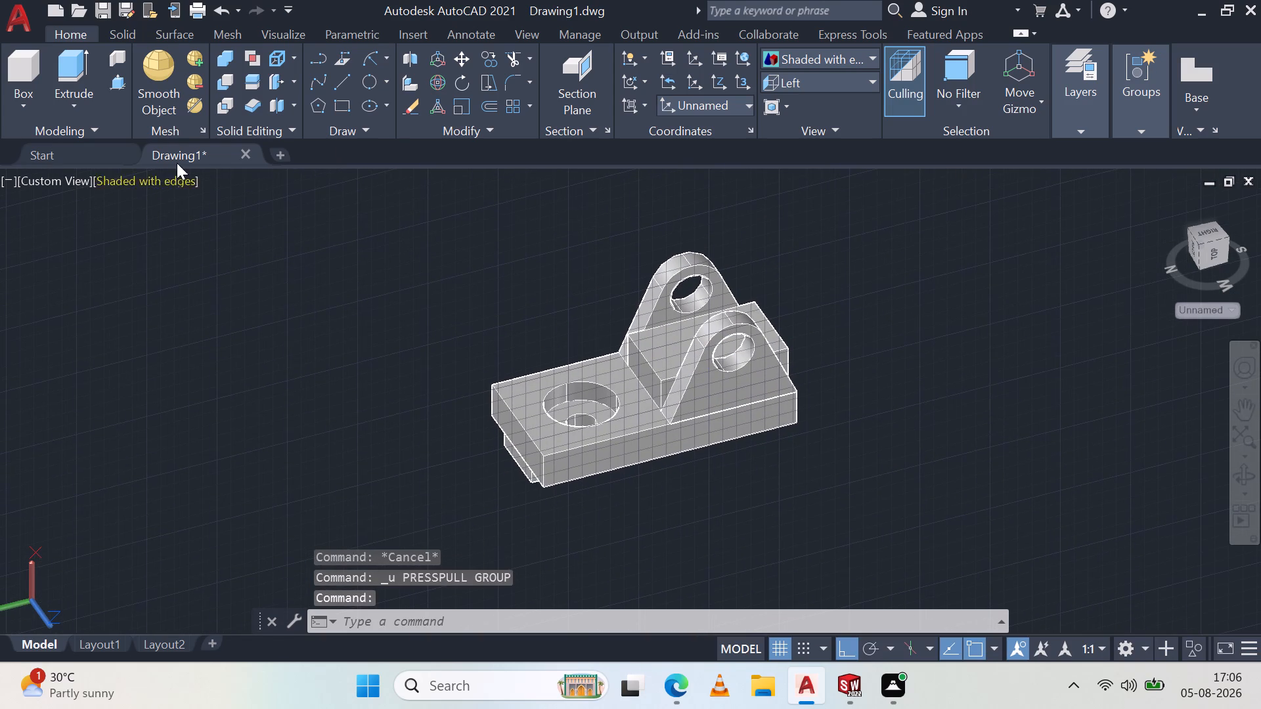
{"action": "left_click", "coordinate": [114, 79]}
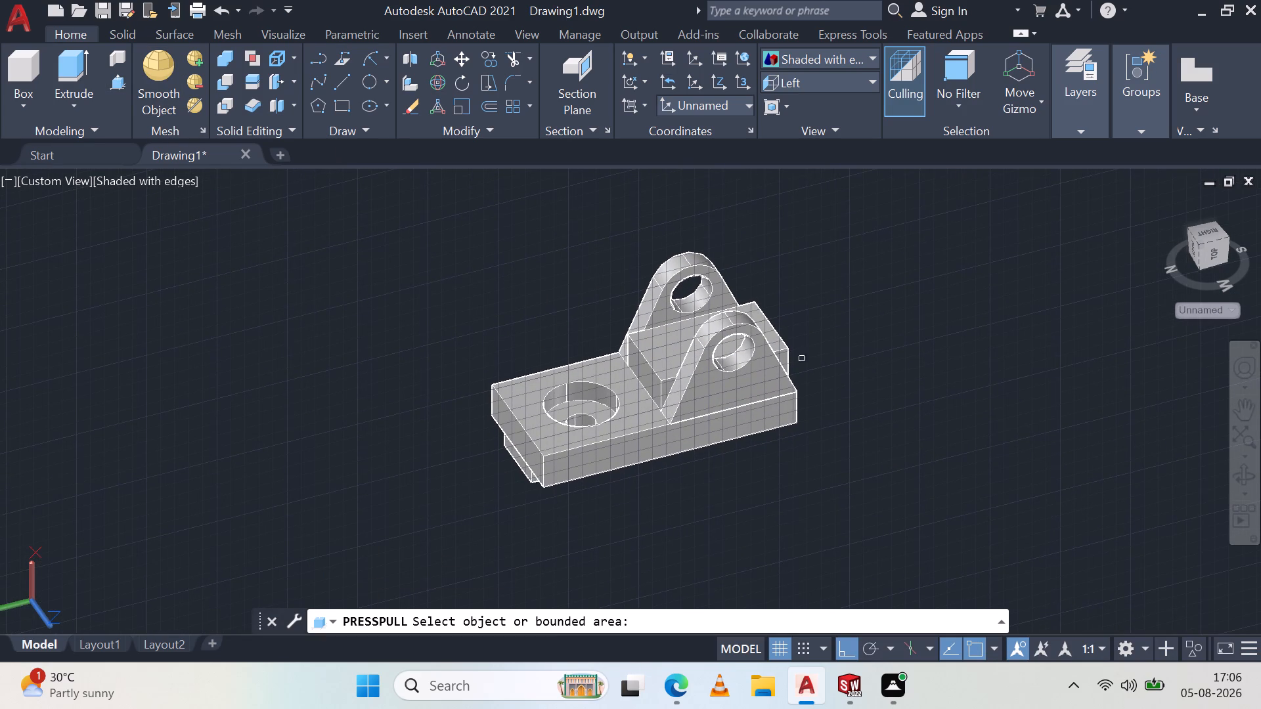
{"action": "left_click", "coordinate": [787, 356]}
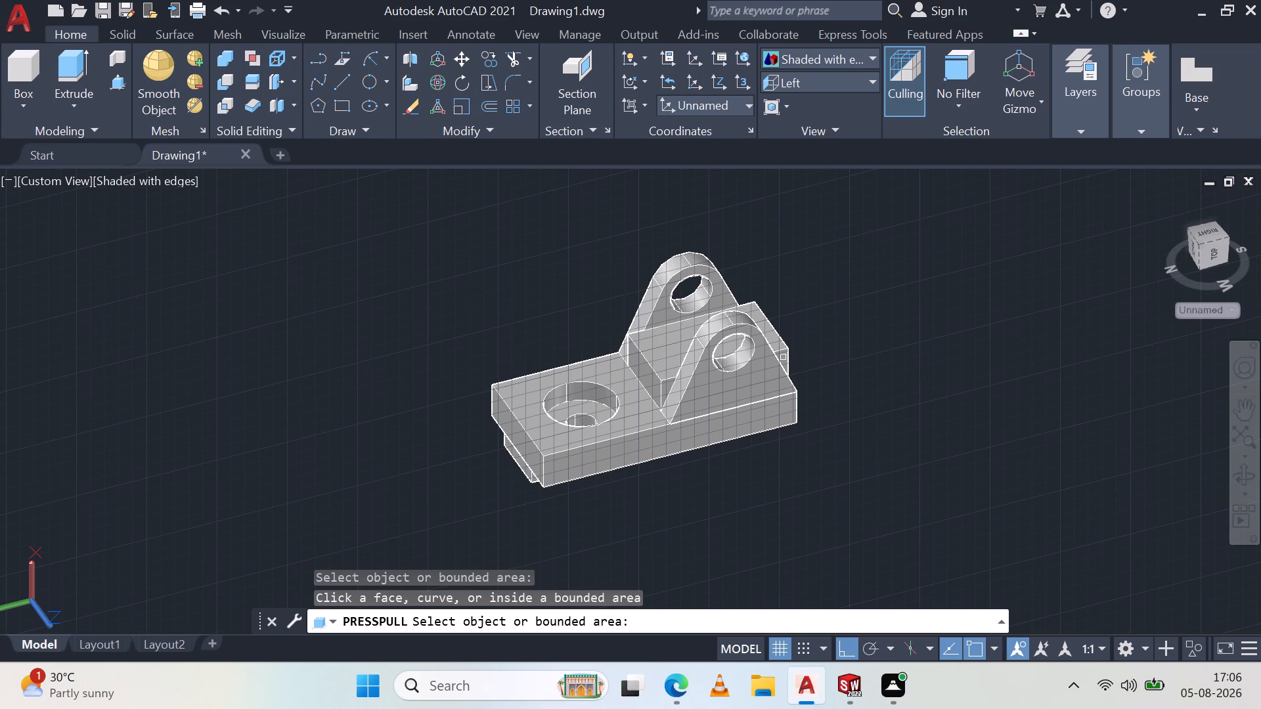
{"action": "left_click", "coordinate": [784, 358]}
{"action": "scroll", "coordinate": [784, 358], "scroll_direction": "up", "scroll_amount": 3}
{"action": "left_click", "coordinate": [784, 358]}
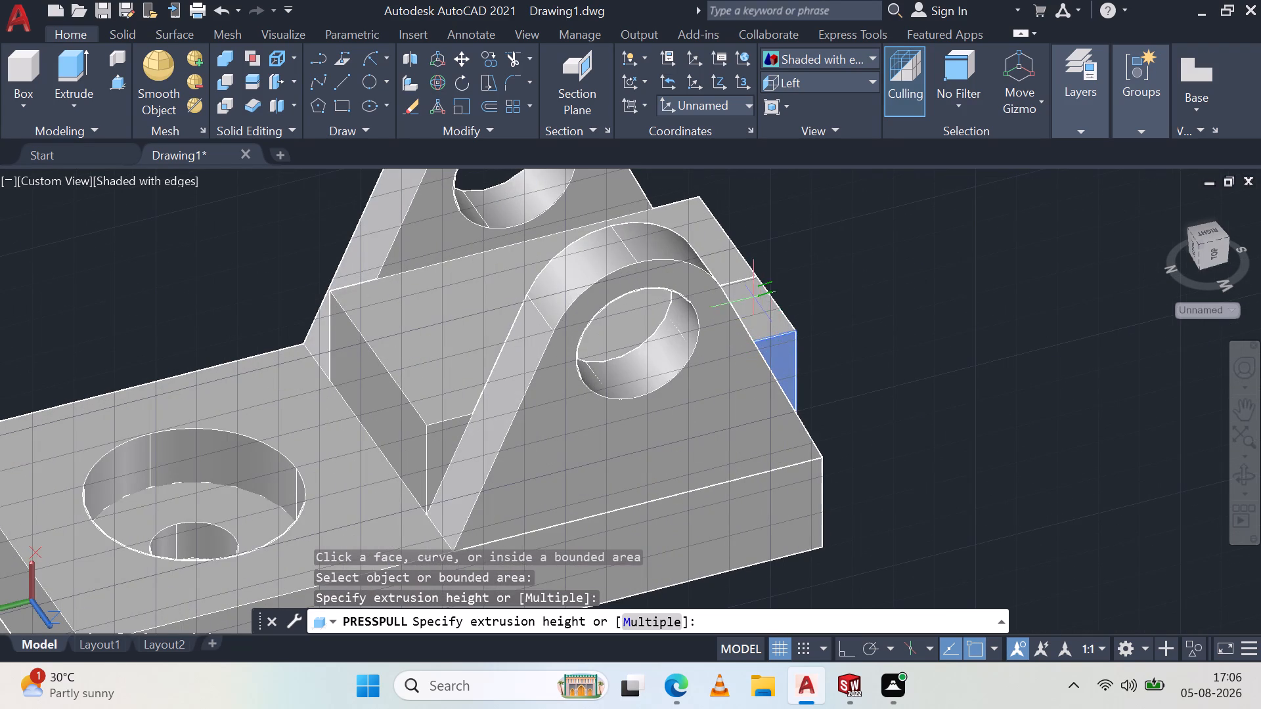
{"action": "scroll", "coordinate": [753, 297], "scroll_direction": "down", "scroll_amount": 2}
{"action": "middle_click_drag", "start_coordinate": [719, 250], "coordinate": [763, 349]}
{"action": "scroll", "coordinate": [719, 250], "scroll_direction": "down", "scroll_amount": 1}
{"action": "middle_click", "coordinate": [764, 349]}
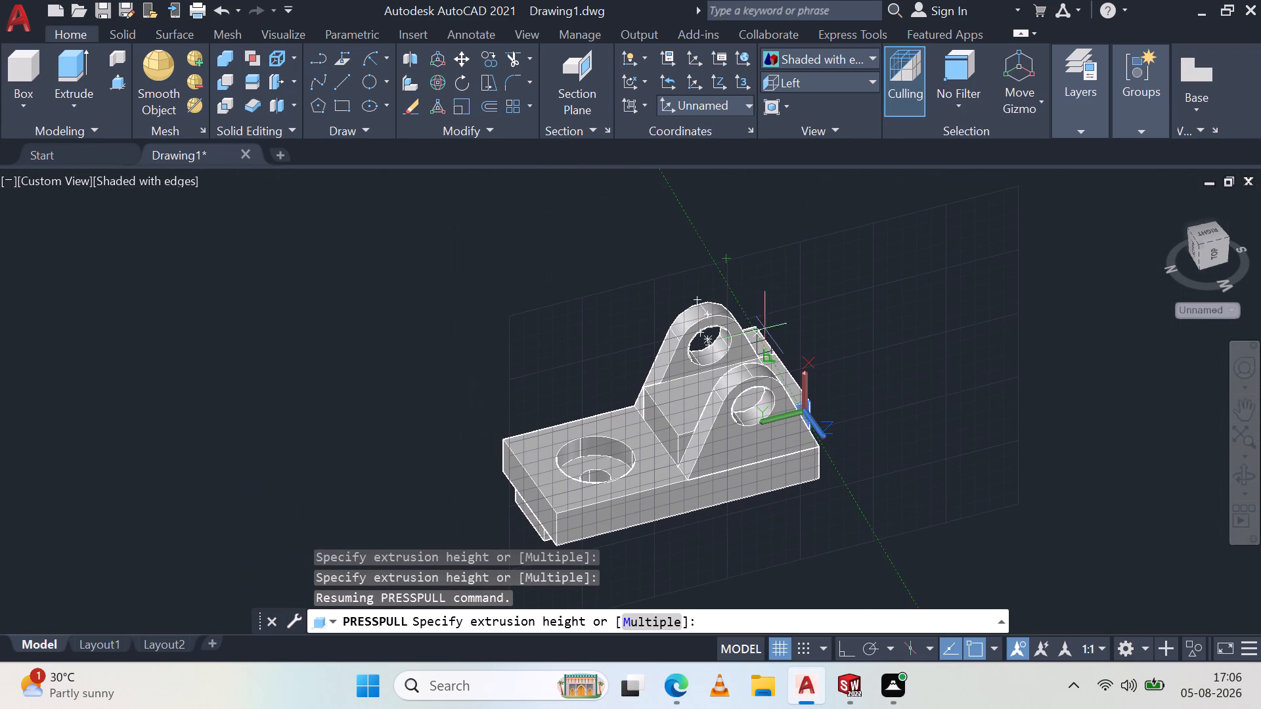
{"action": "left_click_drag", "start_coordinate": [577, 206], "coordinate": [543, 194]}
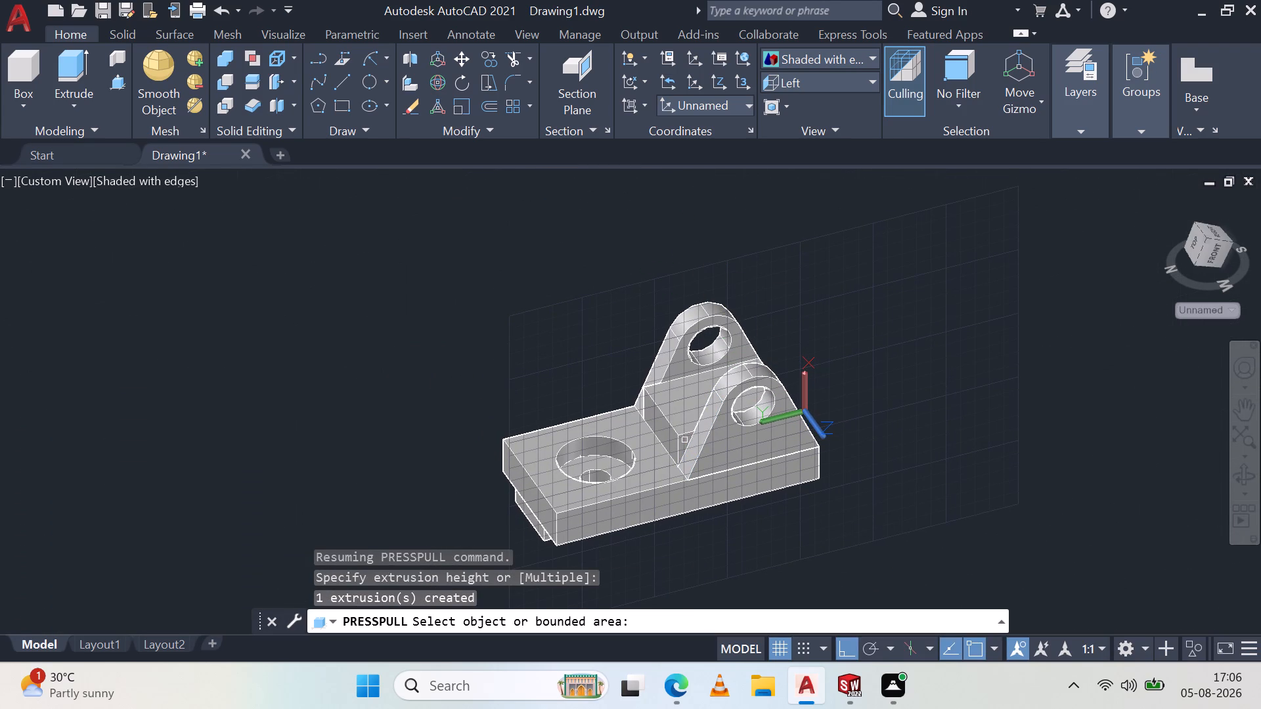
Press/pull the triangular area beyond the uprights' slope across the middle block to cut its end facing the stepped hole.
{"action": "left_click", "coordinate": [684, 440]}
{"action": "scroll", "coordinate": [675, 435], "scroll_direction": "up", "scroll_amount": 3}
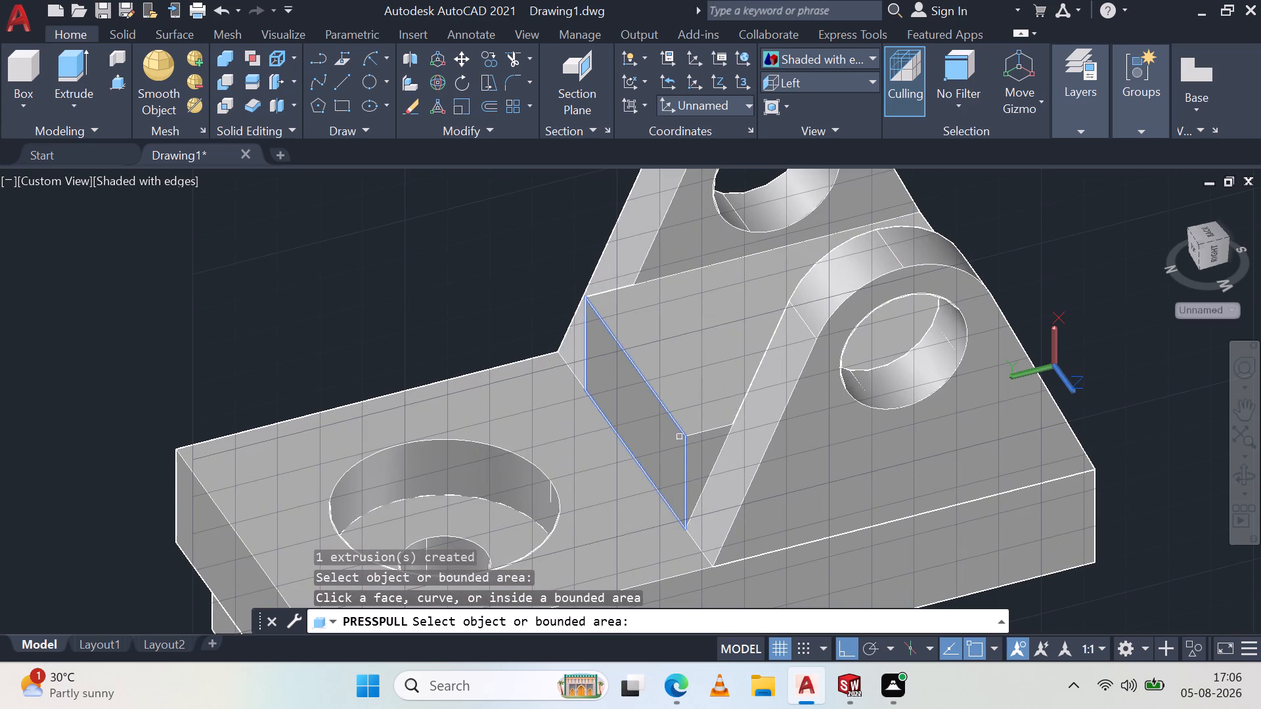
{"action": "left_click", "coordinate": [701, 445]}
{"action": "scroll", "coordinate": [657, 377], "scroll_direction": "down", "scroll_amount": 4}
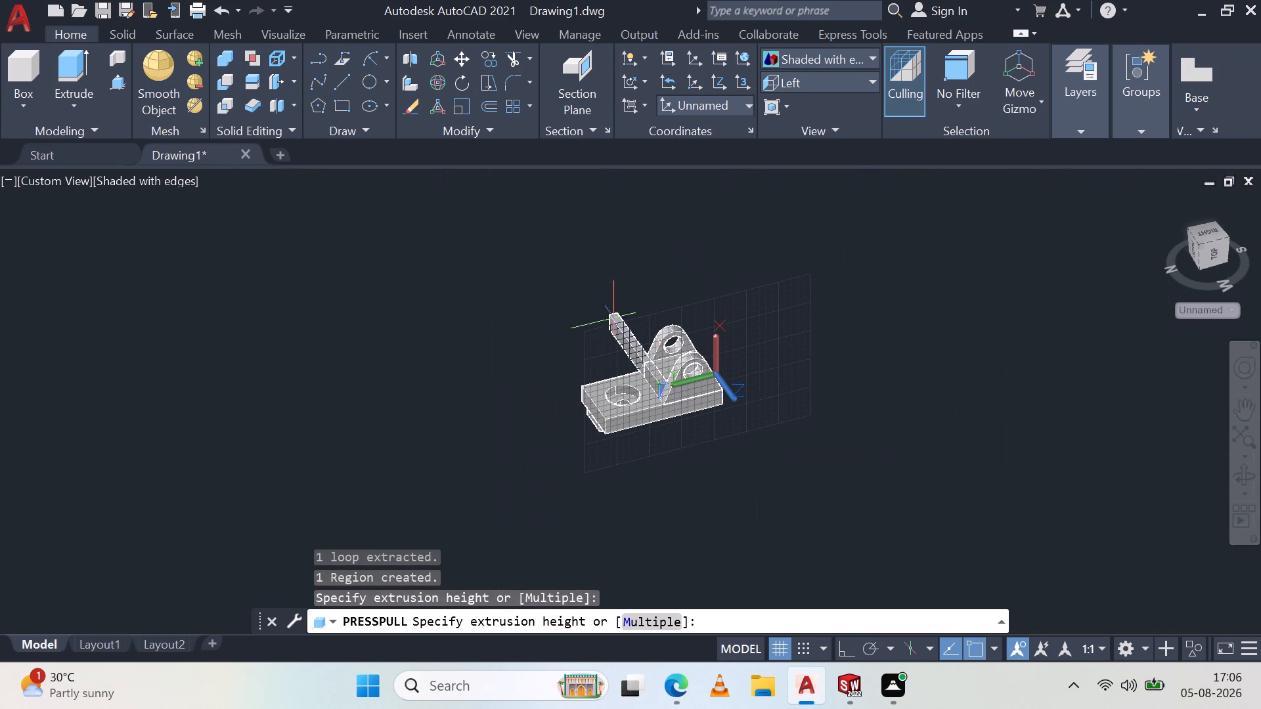
{"action": "left_click_drag", "start_coordinate": [604, 295], "coordinate": [514, 211]}
{"action": "key", "text": "Escape"}
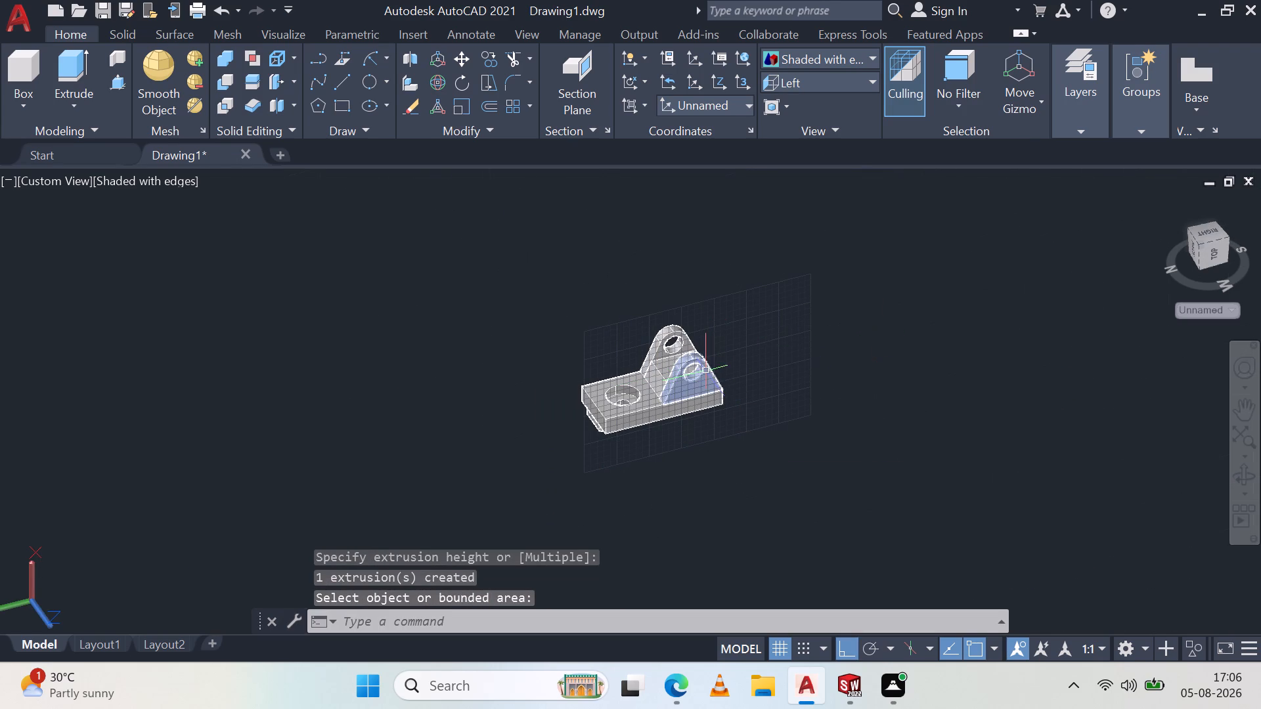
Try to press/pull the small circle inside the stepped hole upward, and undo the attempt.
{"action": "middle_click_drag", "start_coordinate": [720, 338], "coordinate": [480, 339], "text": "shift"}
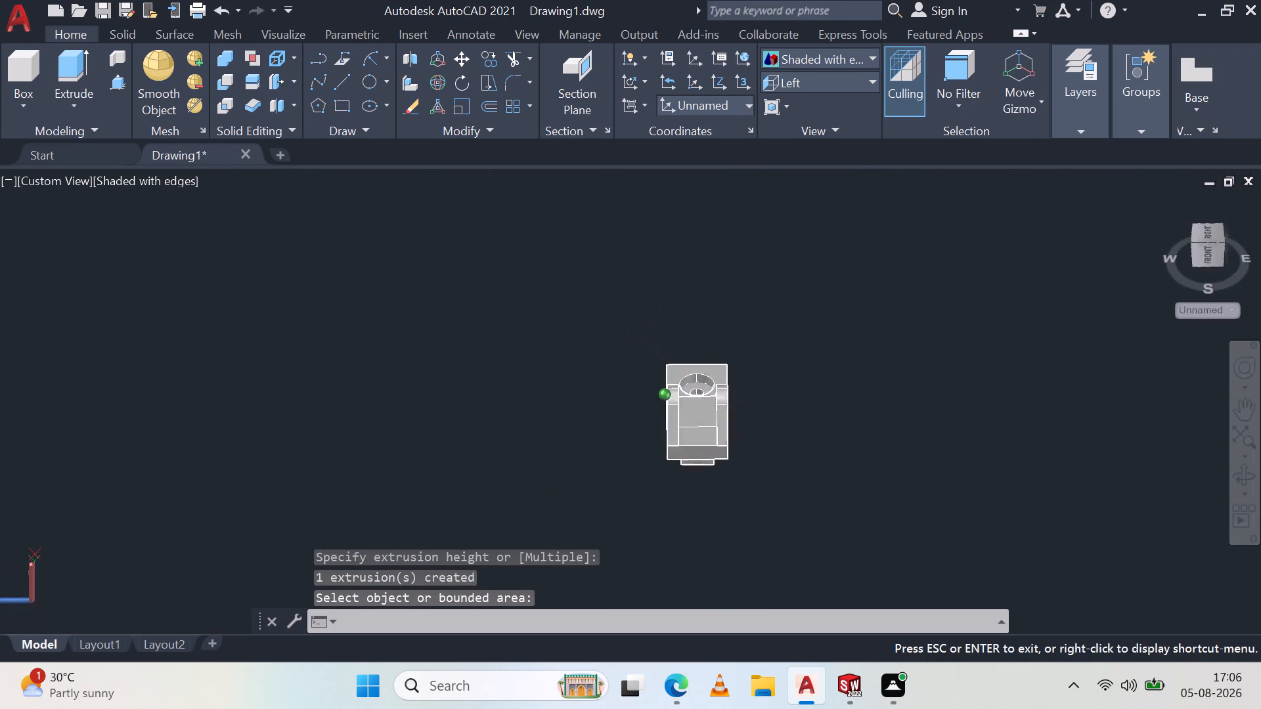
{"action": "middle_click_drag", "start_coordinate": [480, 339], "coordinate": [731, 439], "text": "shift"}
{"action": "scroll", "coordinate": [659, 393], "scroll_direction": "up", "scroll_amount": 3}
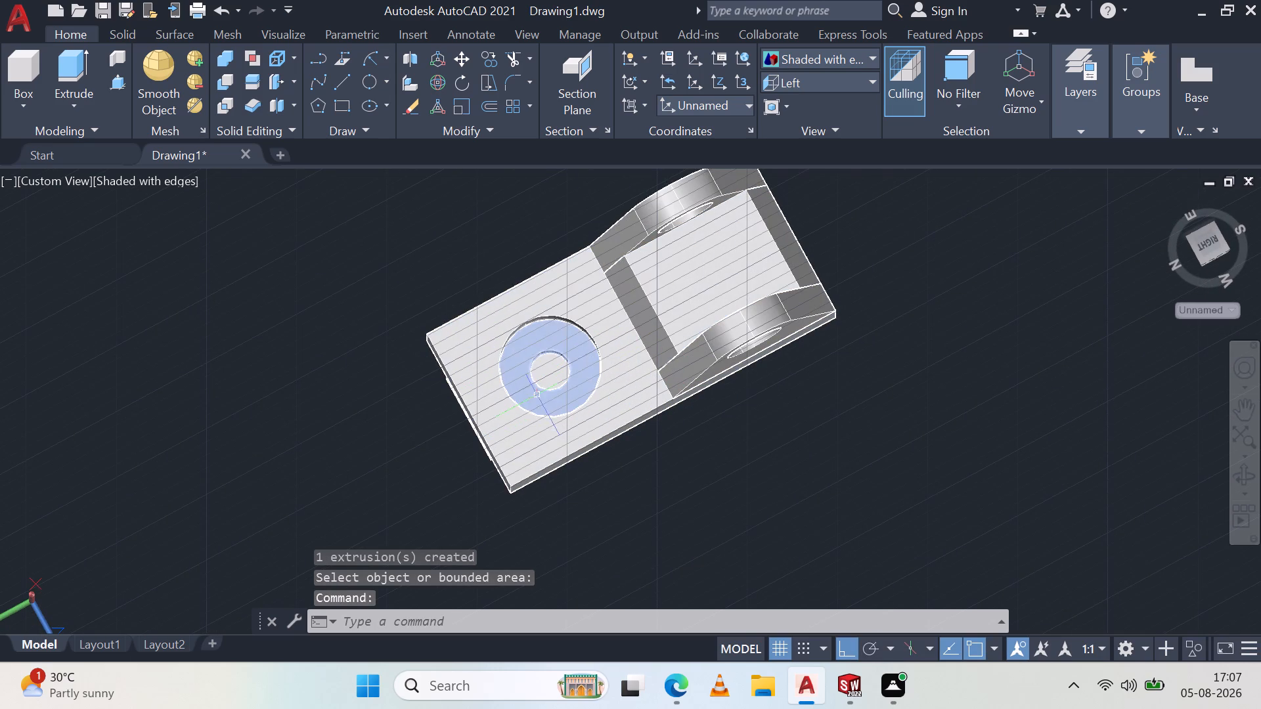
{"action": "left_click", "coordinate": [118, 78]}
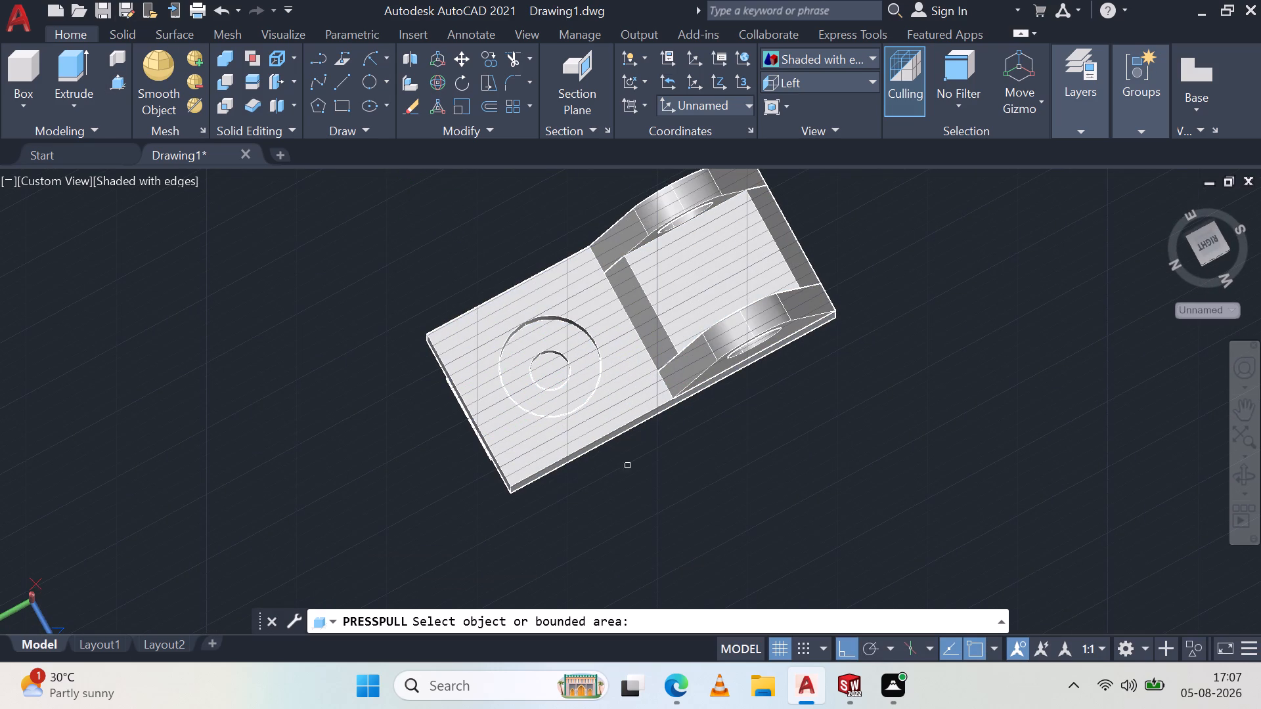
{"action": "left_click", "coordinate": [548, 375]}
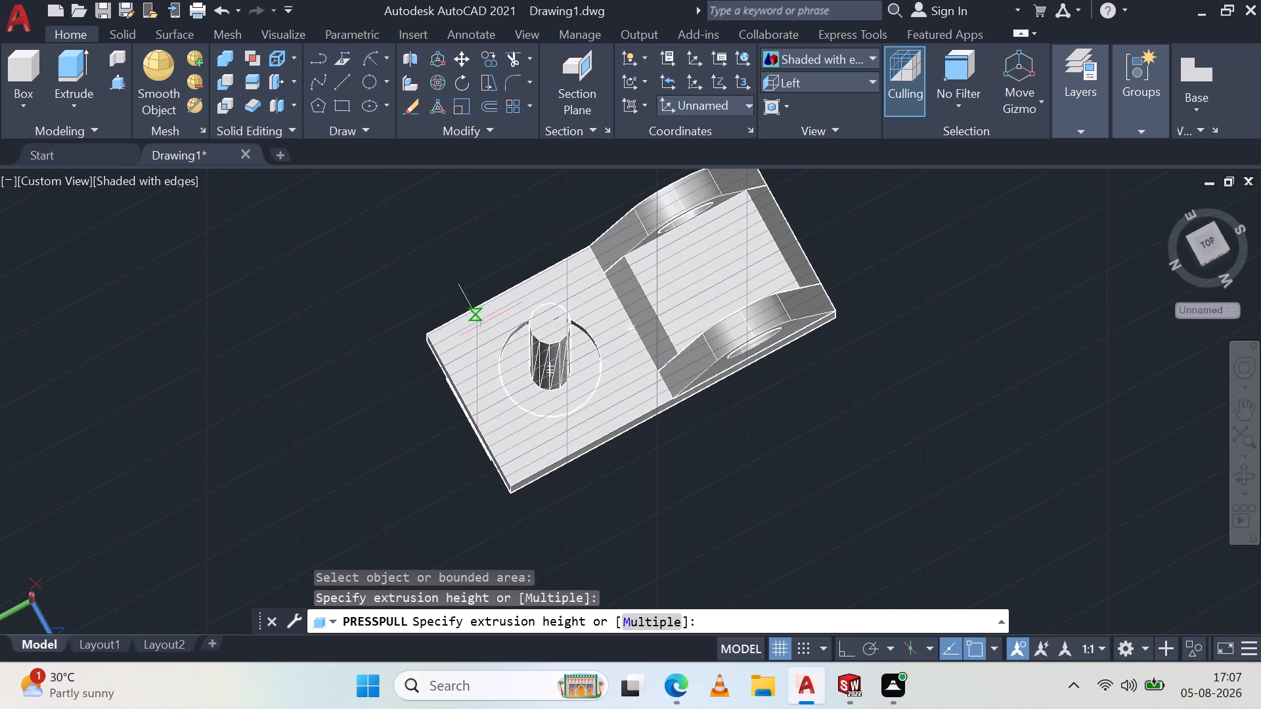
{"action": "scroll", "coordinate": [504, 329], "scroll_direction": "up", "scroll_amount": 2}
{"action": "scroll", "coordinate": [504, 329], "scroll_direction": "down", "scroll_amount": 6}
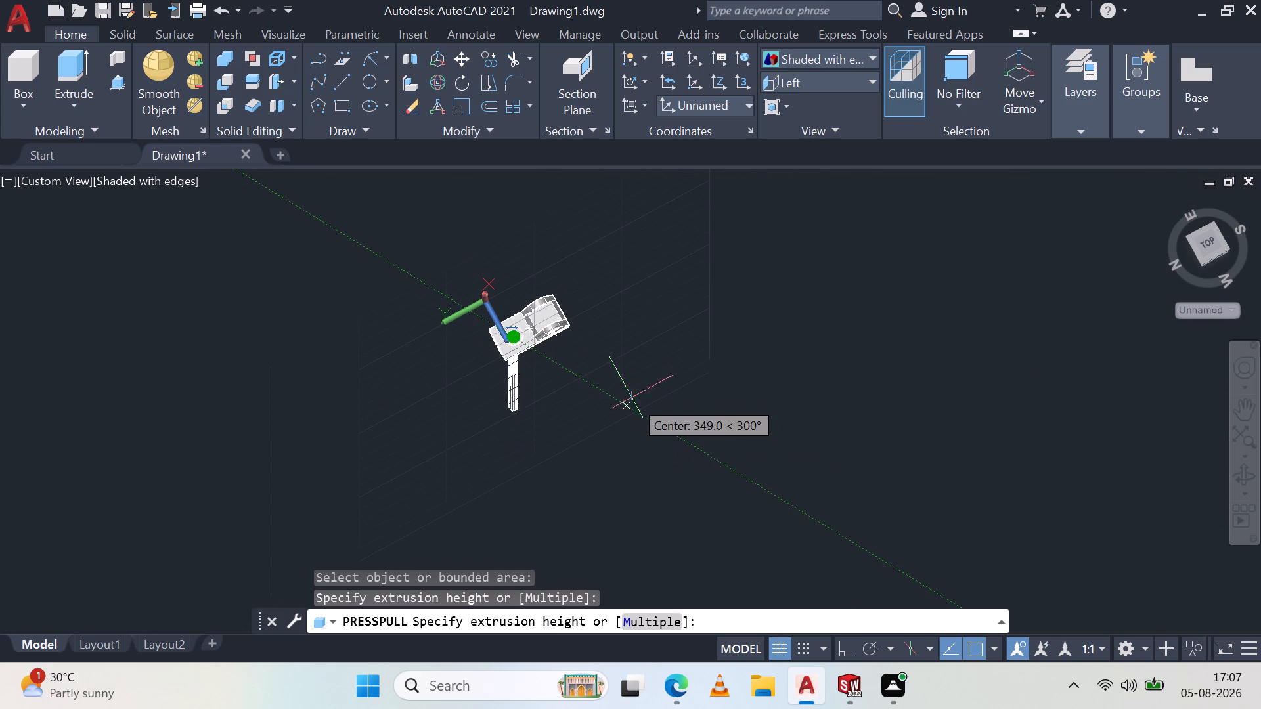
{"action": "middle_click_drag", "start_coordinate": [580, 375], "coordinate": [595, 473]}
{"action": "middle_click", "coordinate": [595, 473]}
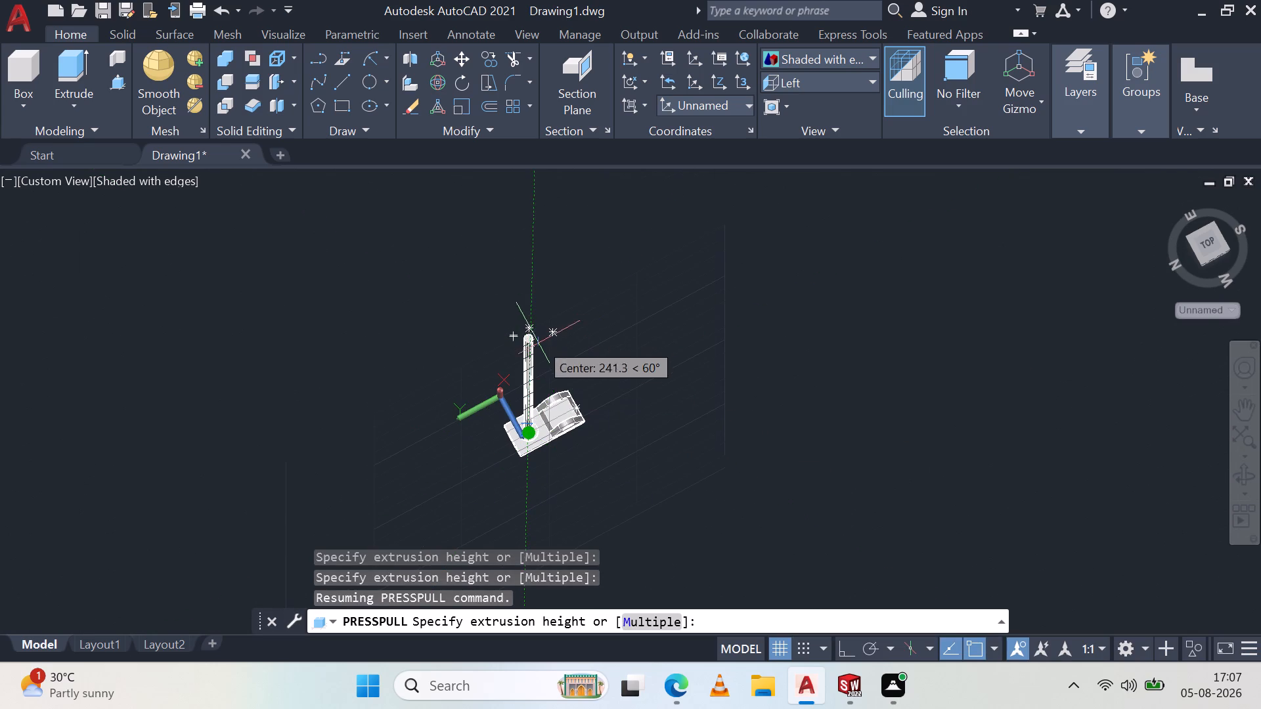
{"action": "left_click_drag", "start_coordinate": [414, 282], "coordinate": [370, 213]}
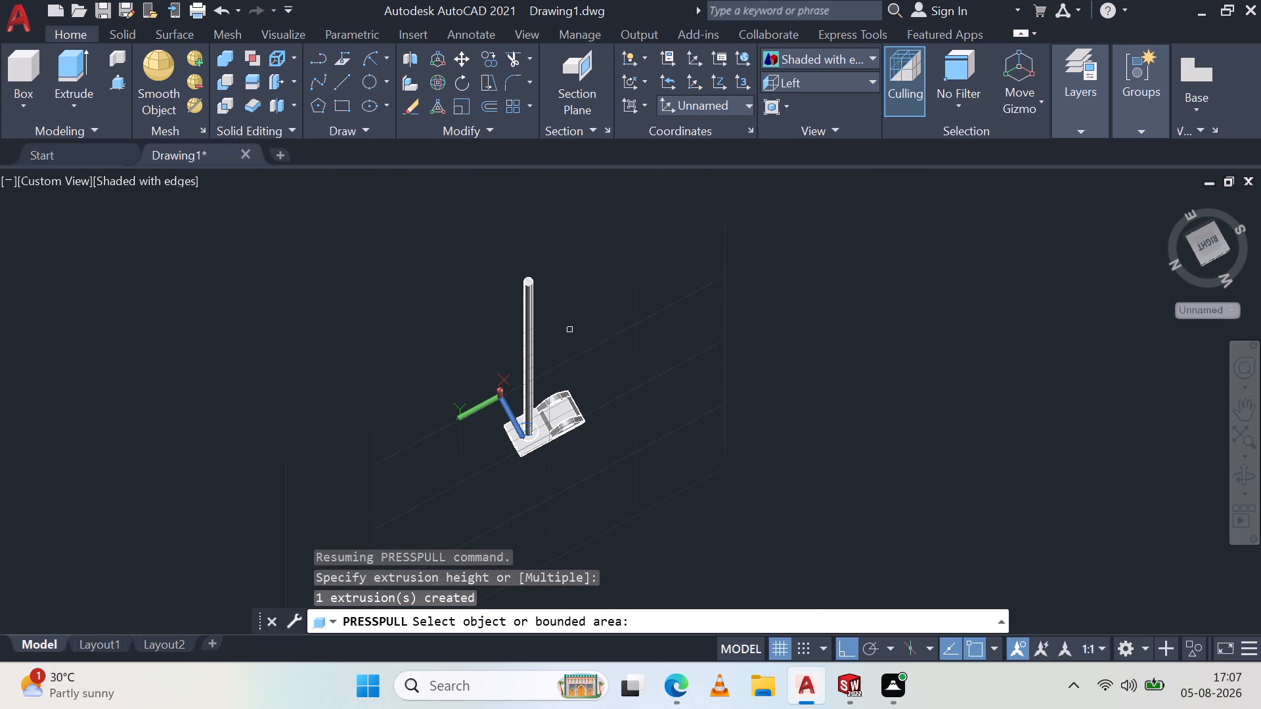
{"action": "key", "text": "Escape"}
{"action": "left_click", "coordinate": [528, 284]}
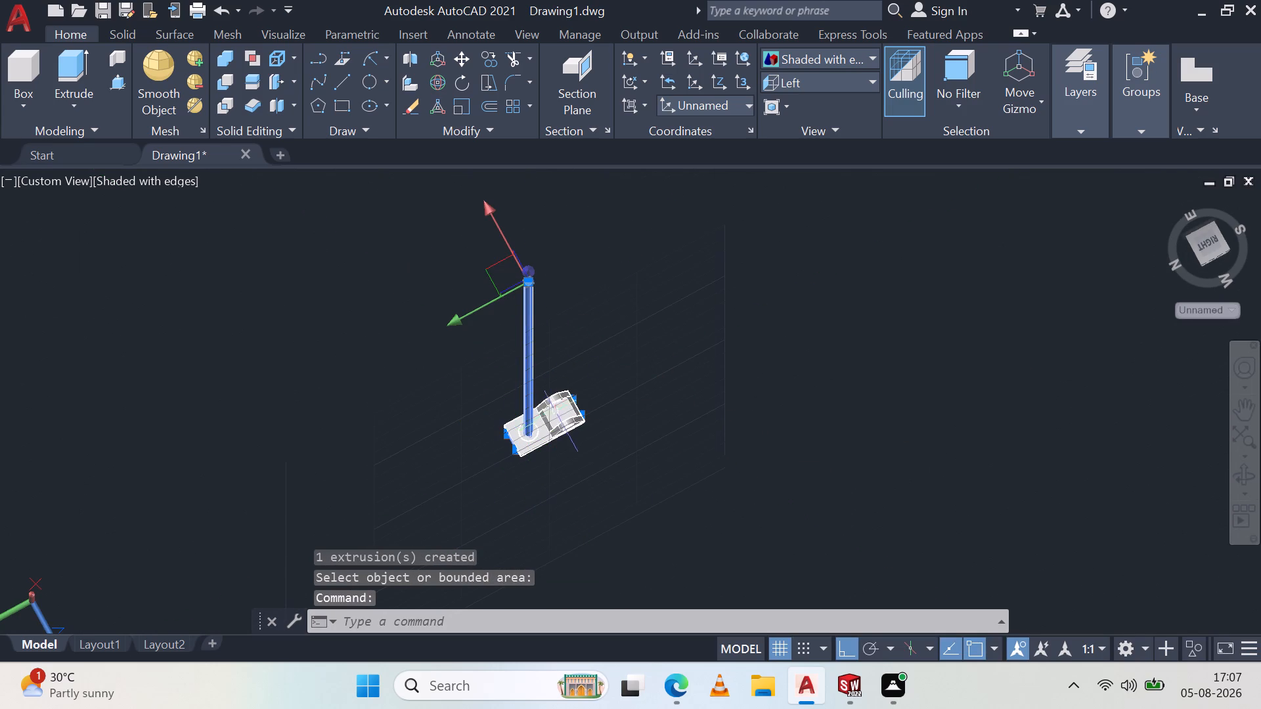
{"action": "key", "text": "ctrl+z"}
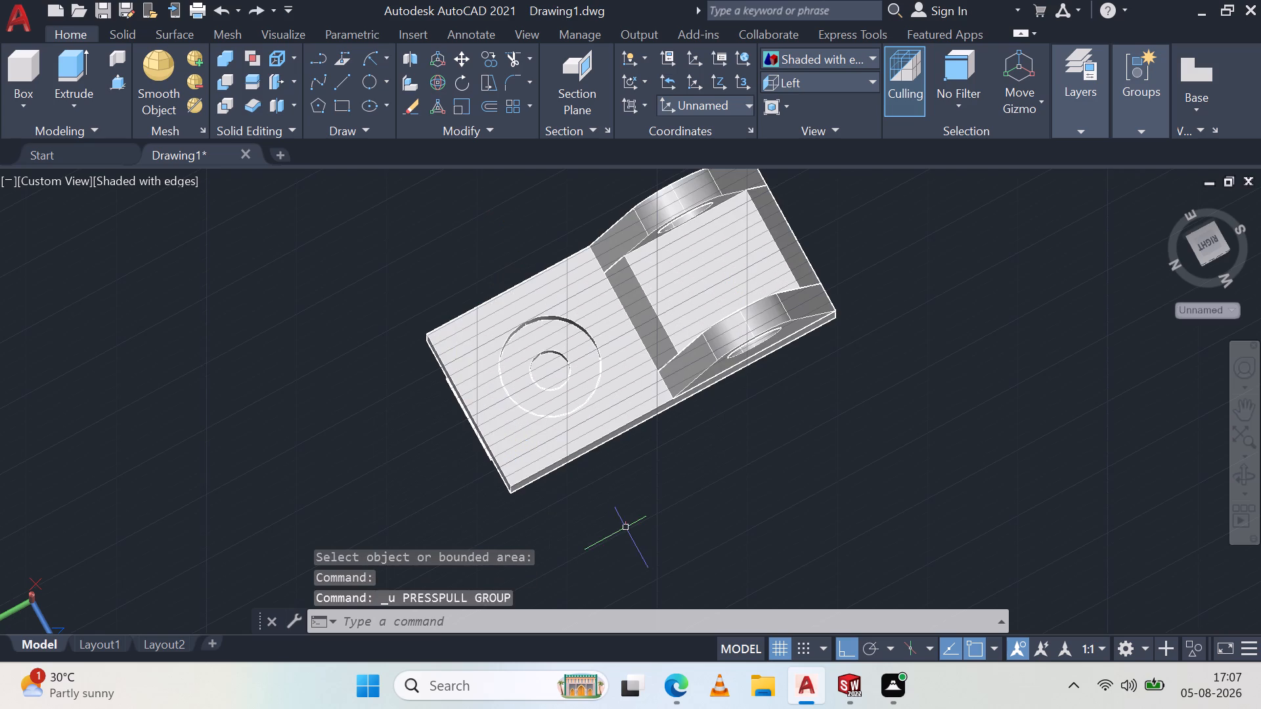
Press/pull the small circle inside the stepped hole downward through the base block to cut the hole through.
{"action": "left_click", "coordinate": [118, 81]}
{"action": "left_click", "coordinate": [552, 370]}
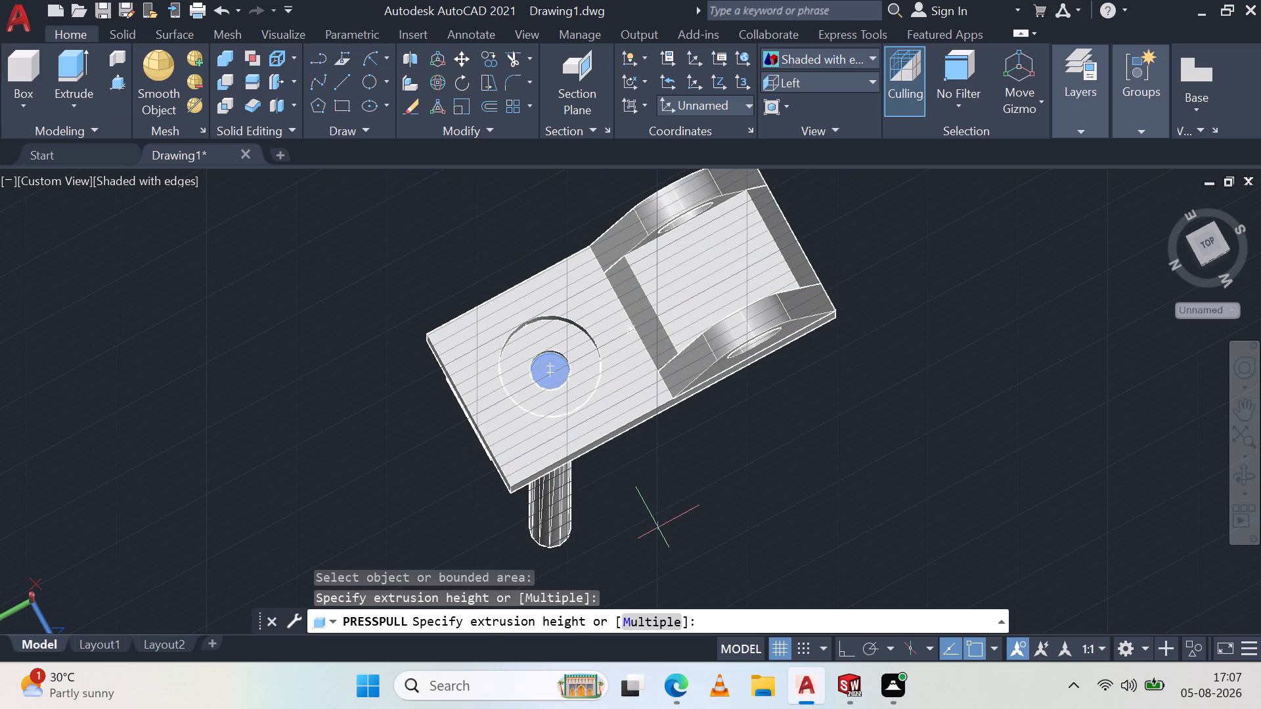
{"action": "middle_click_drag", "start_coordinate": [659, 527], "coordinate": [629, 393], "text": "shift"}
{"action": "left_click_drag", "start_coordinate": [591, 518], "coordinate": [621, 549]}
{"action": "key", "text": "Escape"}
Examine the part from underneath and from both sides to check the through hole and overall shape.
{"action": "middle_click_drag", "start_coordinate": [594, 351], "coordinate": [594, 350], "text": "shift"}
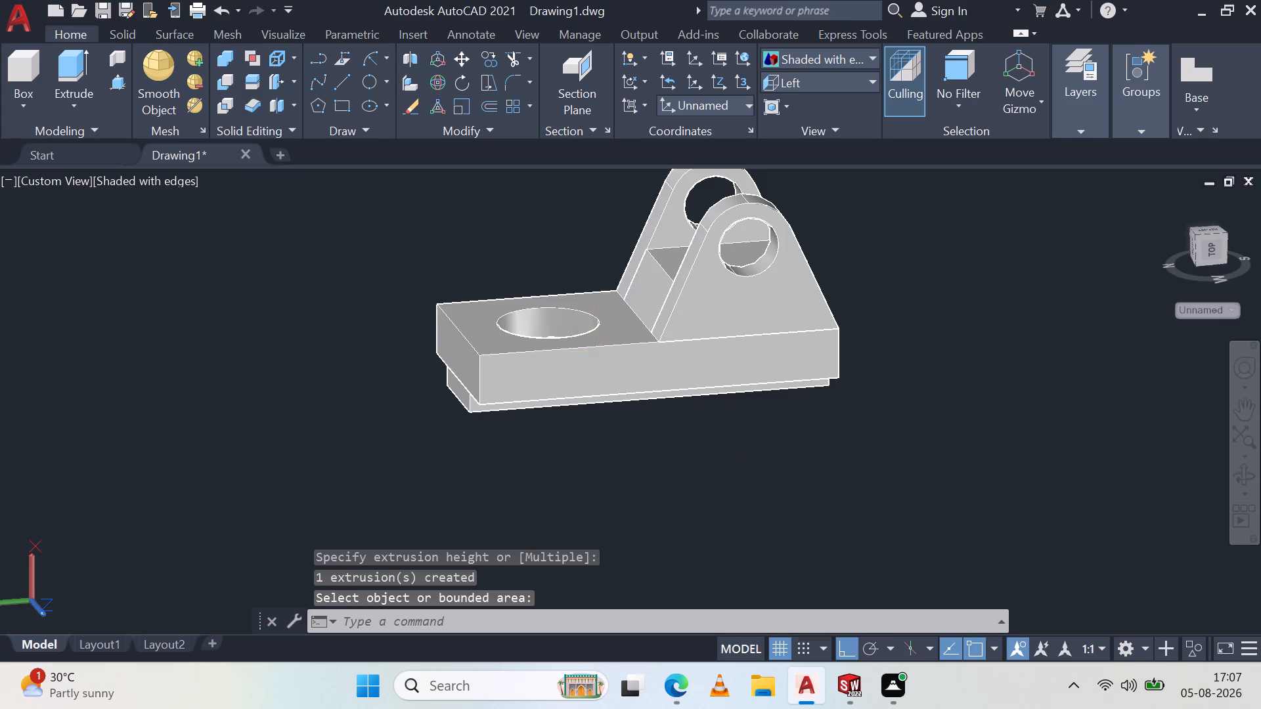
{"action": "middle_click_drag", "start_coordinate": [594, 350], "coordinate": [732, 225], "text": "shift"}
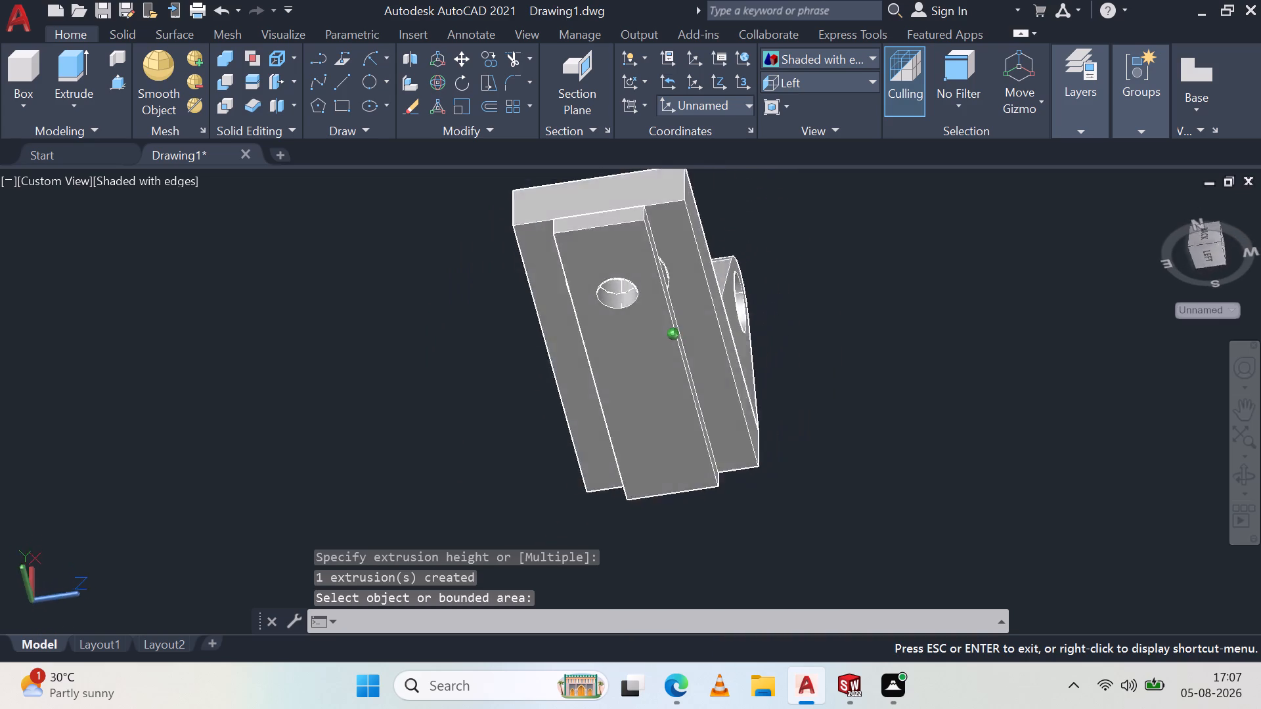
{"action": "middle_click_drag", "start_coordinate": [732, 225], "coordinate": [742, 233], "text": "shift"}
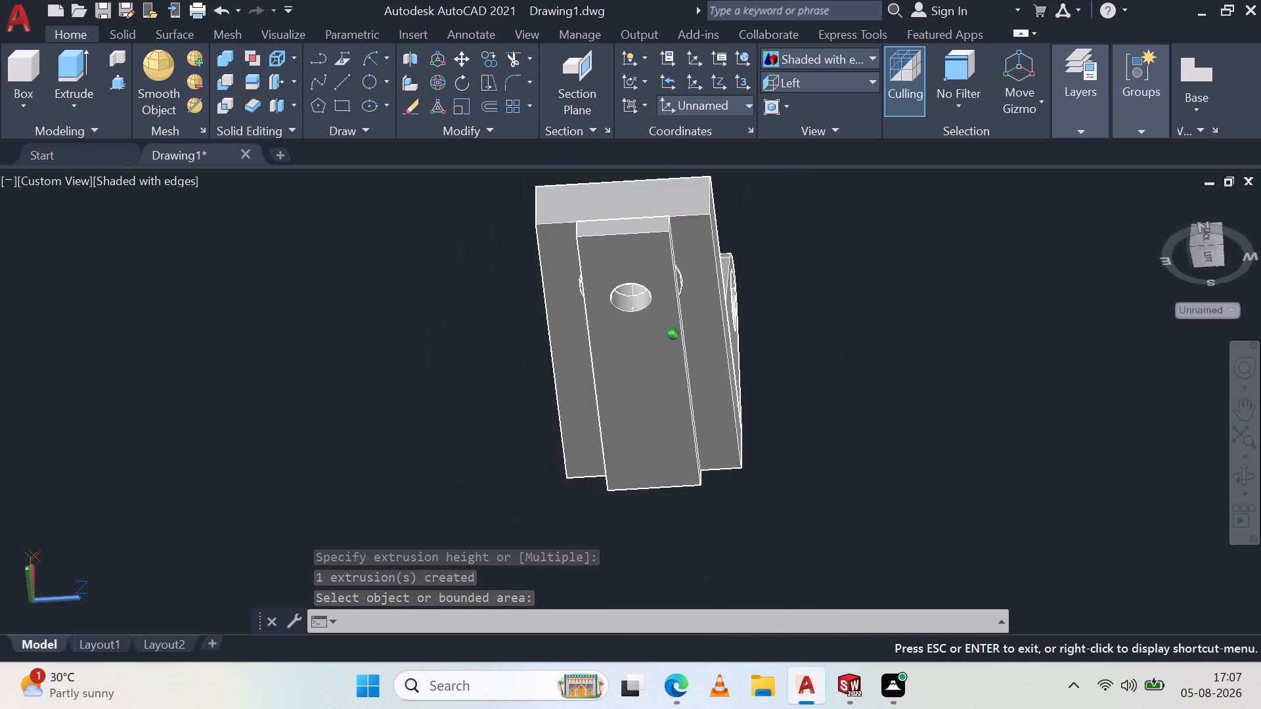
{"action": "middle_click_drag", "start_coordinate": [742, 233], "coordinate": [737, 207], "text": "shift"}
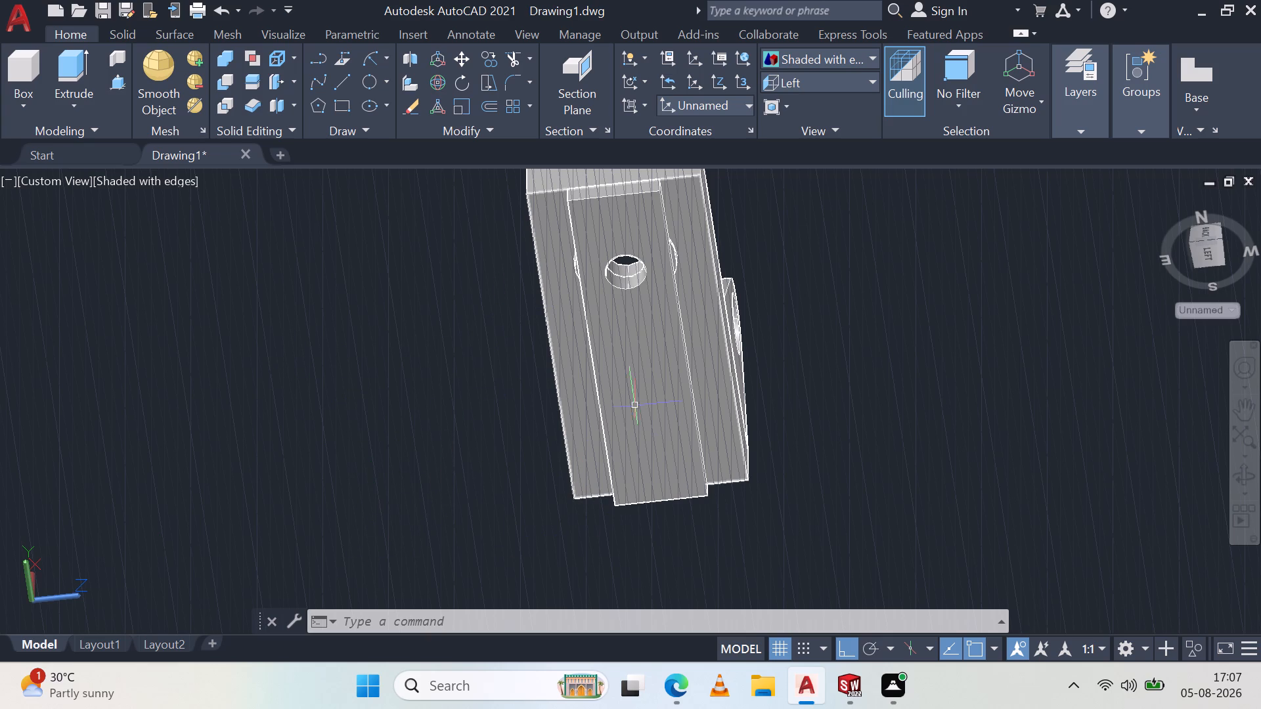
{"action": "middle_click_drag", "start_coordinate": [735, 299], "coordinate": [659, 261], "text": "shift"}
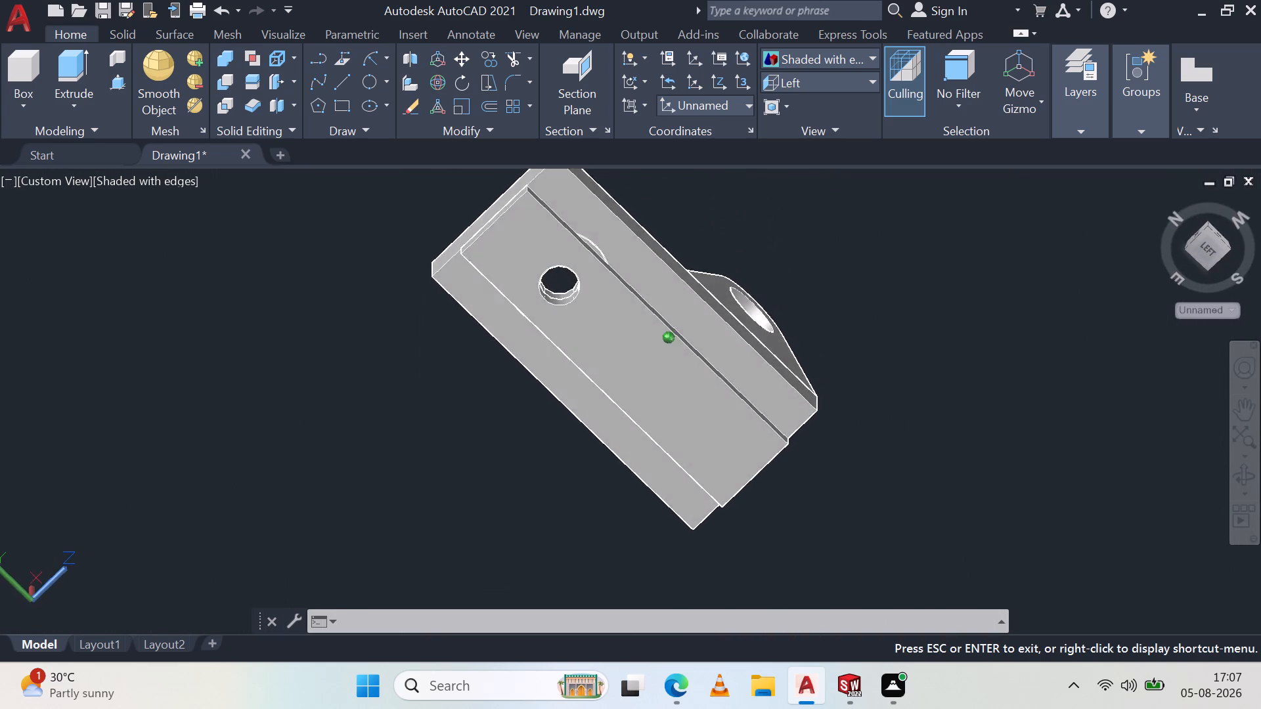
{"action": "middle_click_drag", "start_coordinate": [659, 261], "coordinate": [632, 471], "text": "shift"}
{"action": "middle_click", "coordinate": [632, 471], "text": "shift"}
{"action": "scroll", "coordinate": [703, 284], "scroll_direction": "up", "scroll_amount": 1}
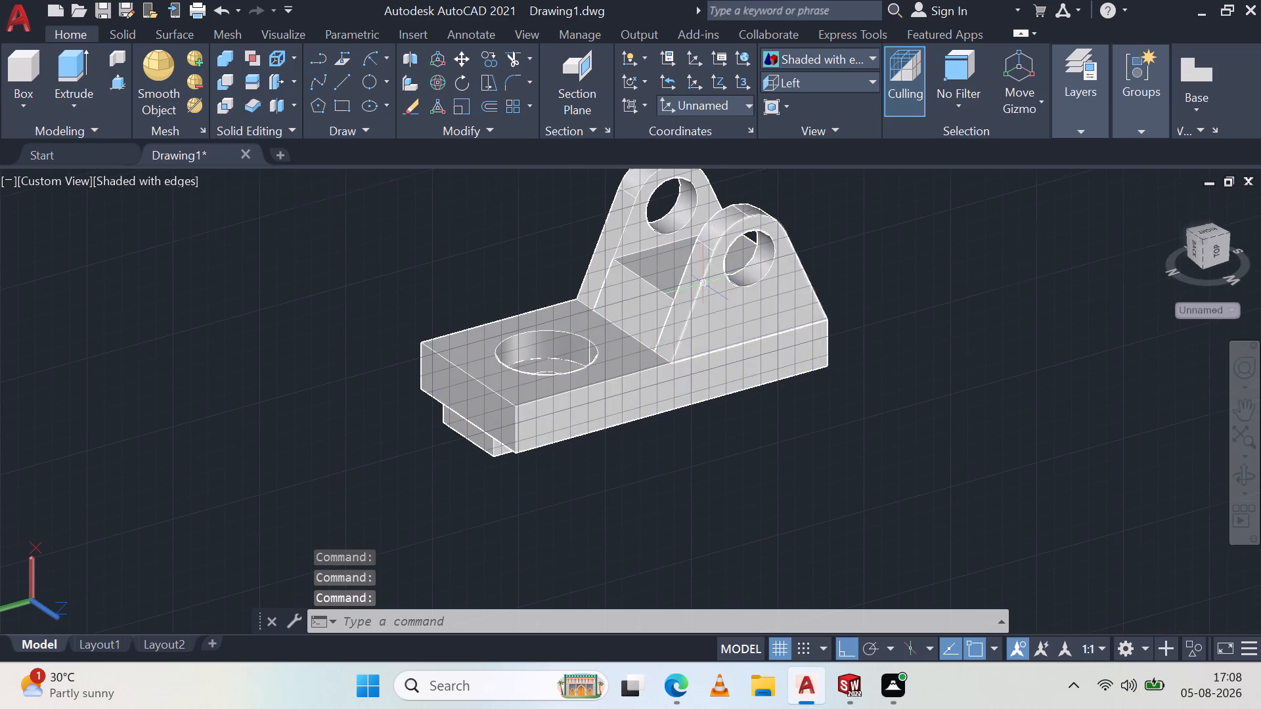
{"action": "scroll", "coordinate": [701, 288], "scroll_direction": "down", "scroll_amount": 1}
{"action": "middle_click_drag", "start_coordinate": [445, 316], "coordinate": [740, 320], "text": "shift"}
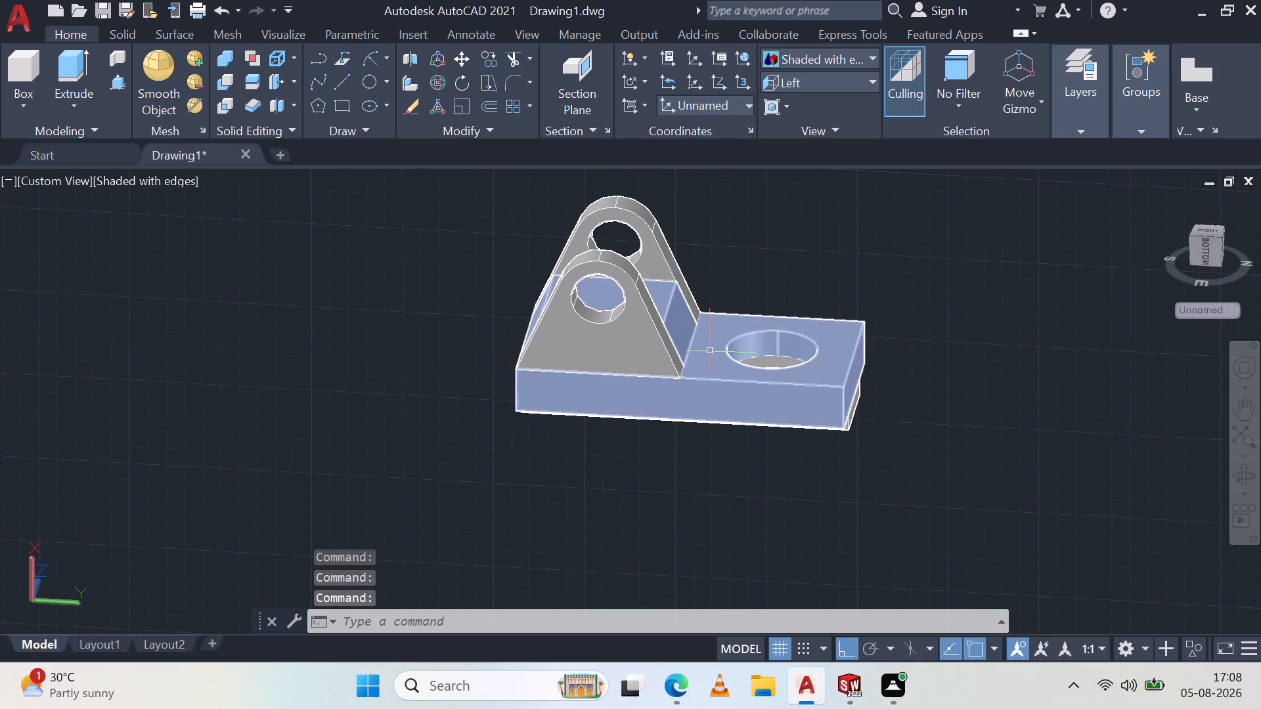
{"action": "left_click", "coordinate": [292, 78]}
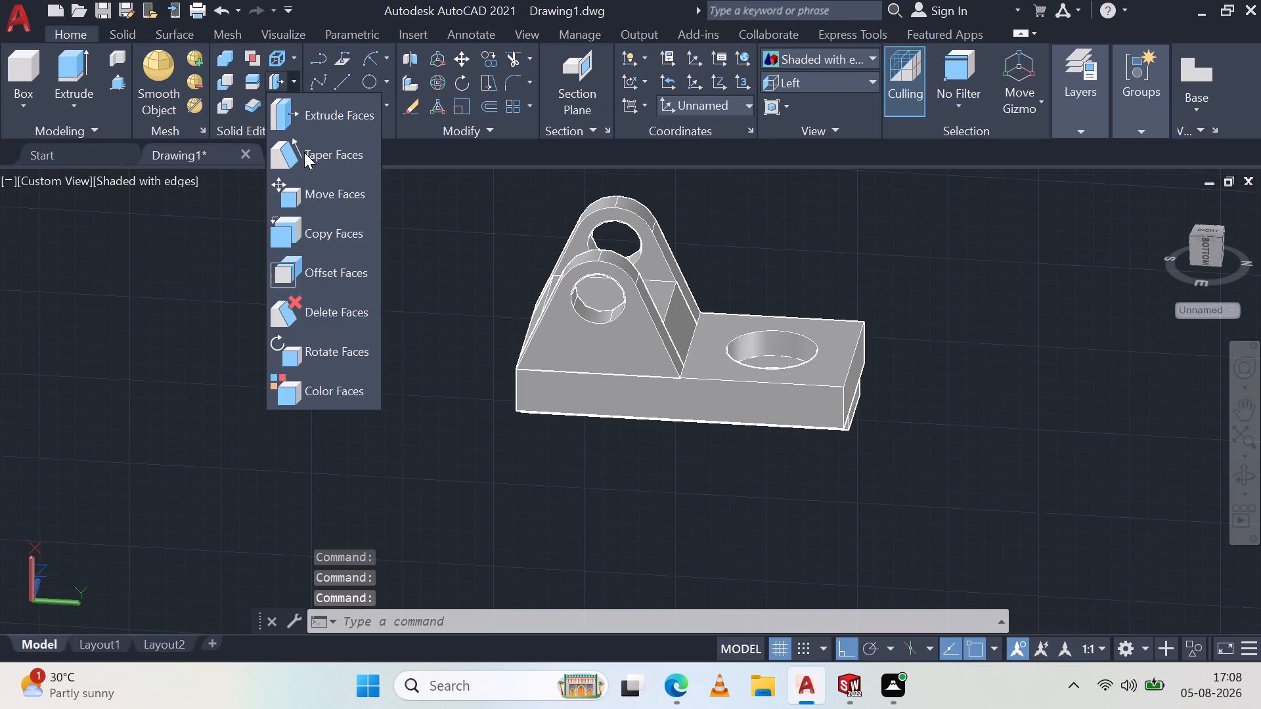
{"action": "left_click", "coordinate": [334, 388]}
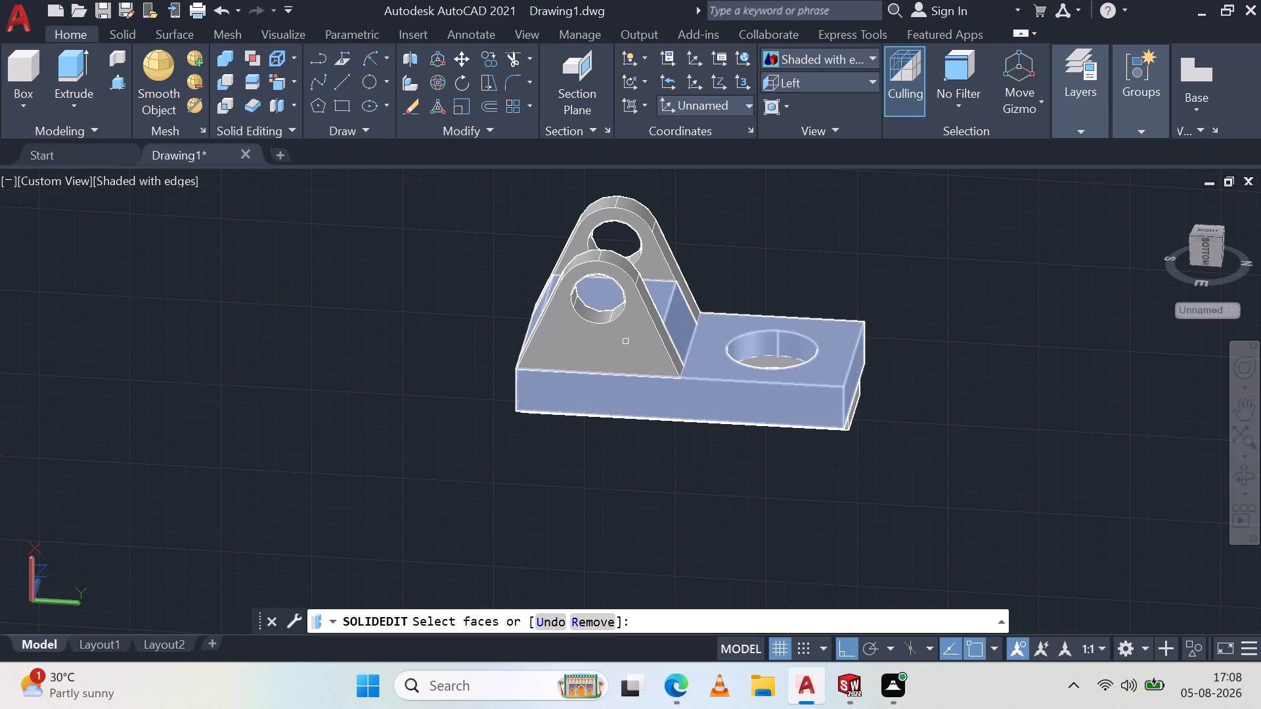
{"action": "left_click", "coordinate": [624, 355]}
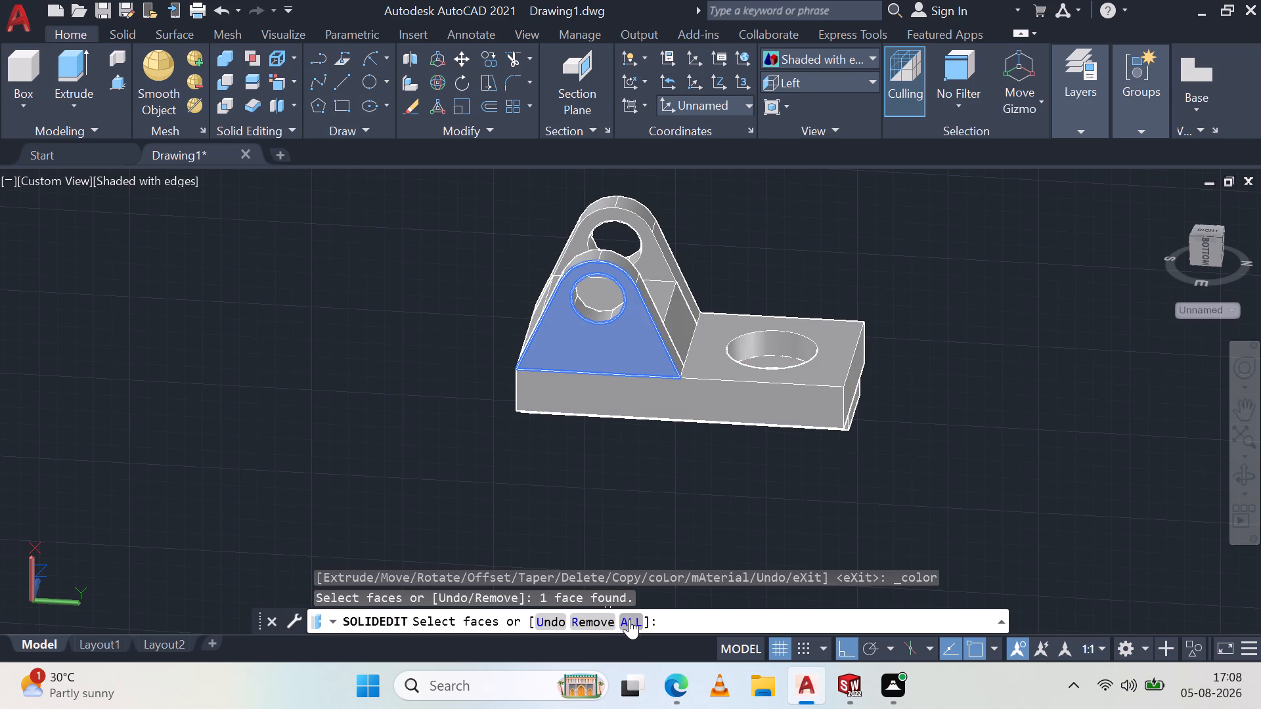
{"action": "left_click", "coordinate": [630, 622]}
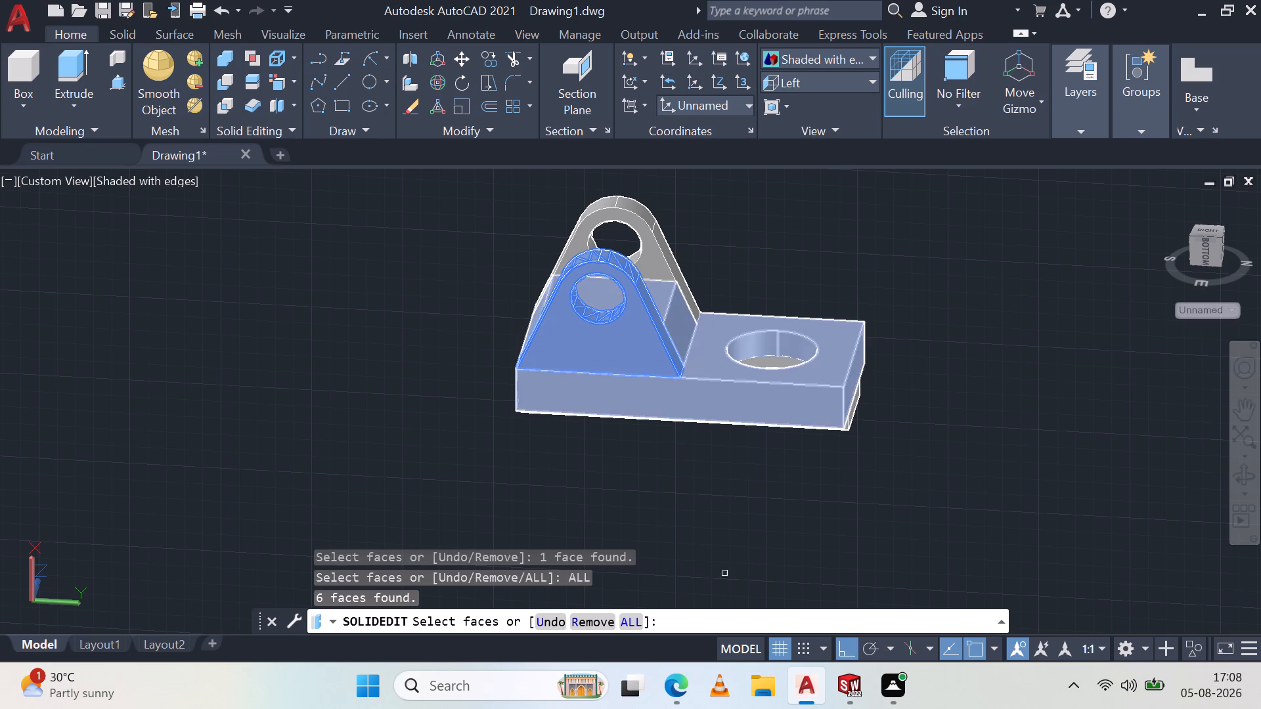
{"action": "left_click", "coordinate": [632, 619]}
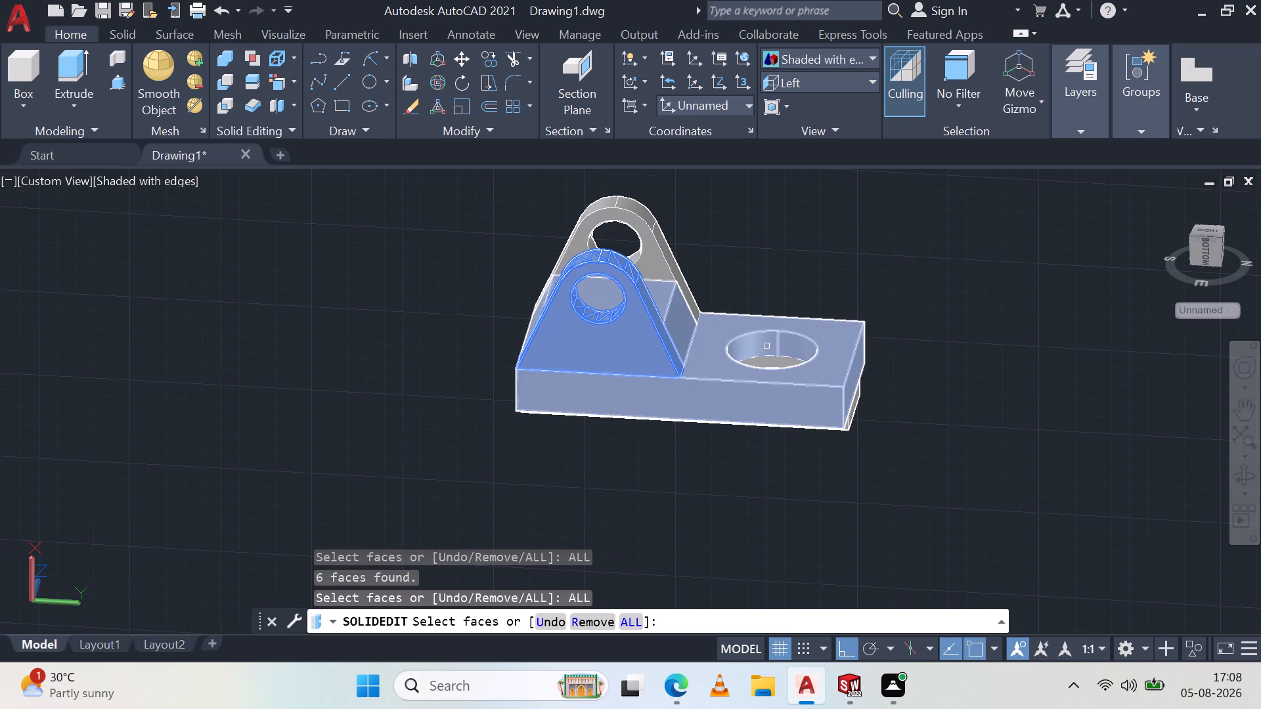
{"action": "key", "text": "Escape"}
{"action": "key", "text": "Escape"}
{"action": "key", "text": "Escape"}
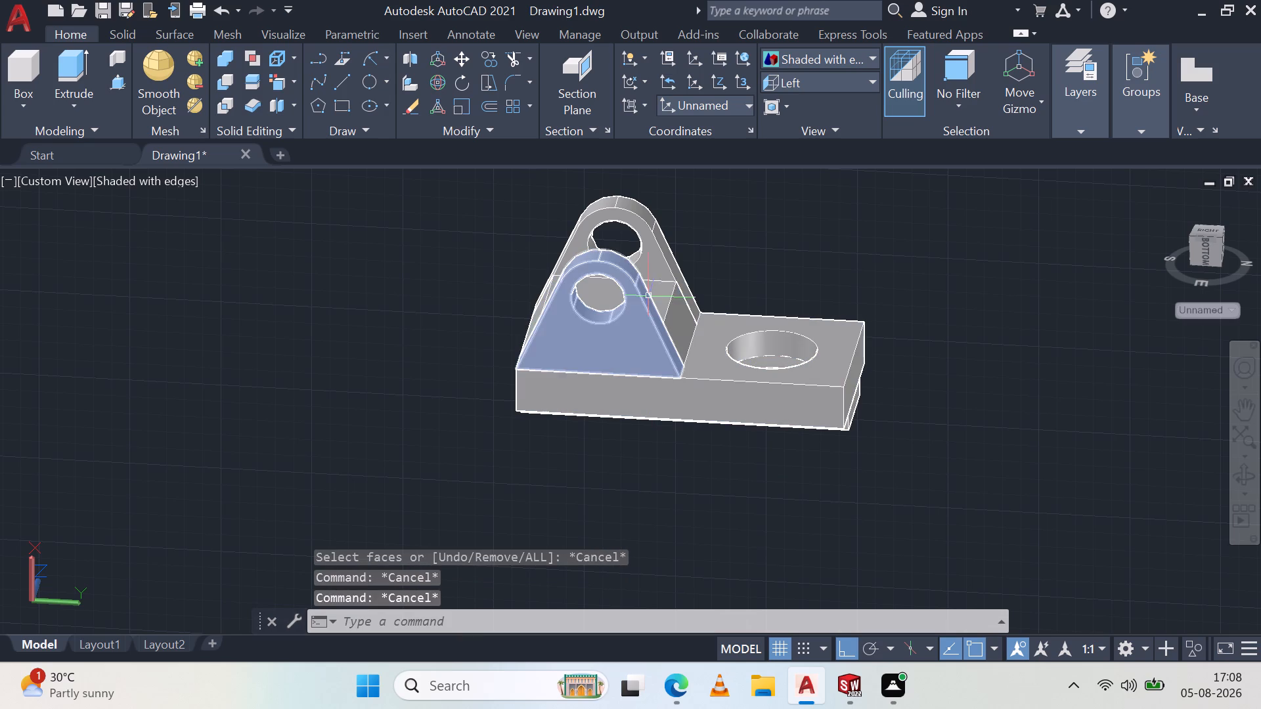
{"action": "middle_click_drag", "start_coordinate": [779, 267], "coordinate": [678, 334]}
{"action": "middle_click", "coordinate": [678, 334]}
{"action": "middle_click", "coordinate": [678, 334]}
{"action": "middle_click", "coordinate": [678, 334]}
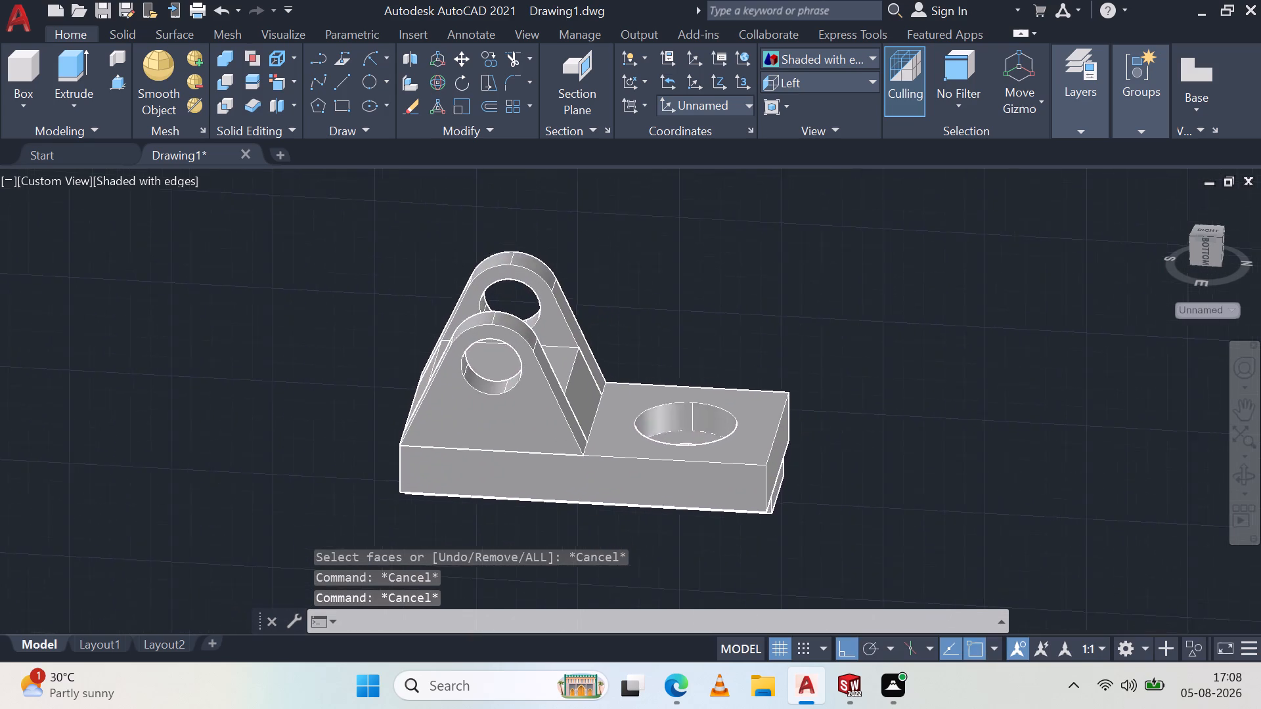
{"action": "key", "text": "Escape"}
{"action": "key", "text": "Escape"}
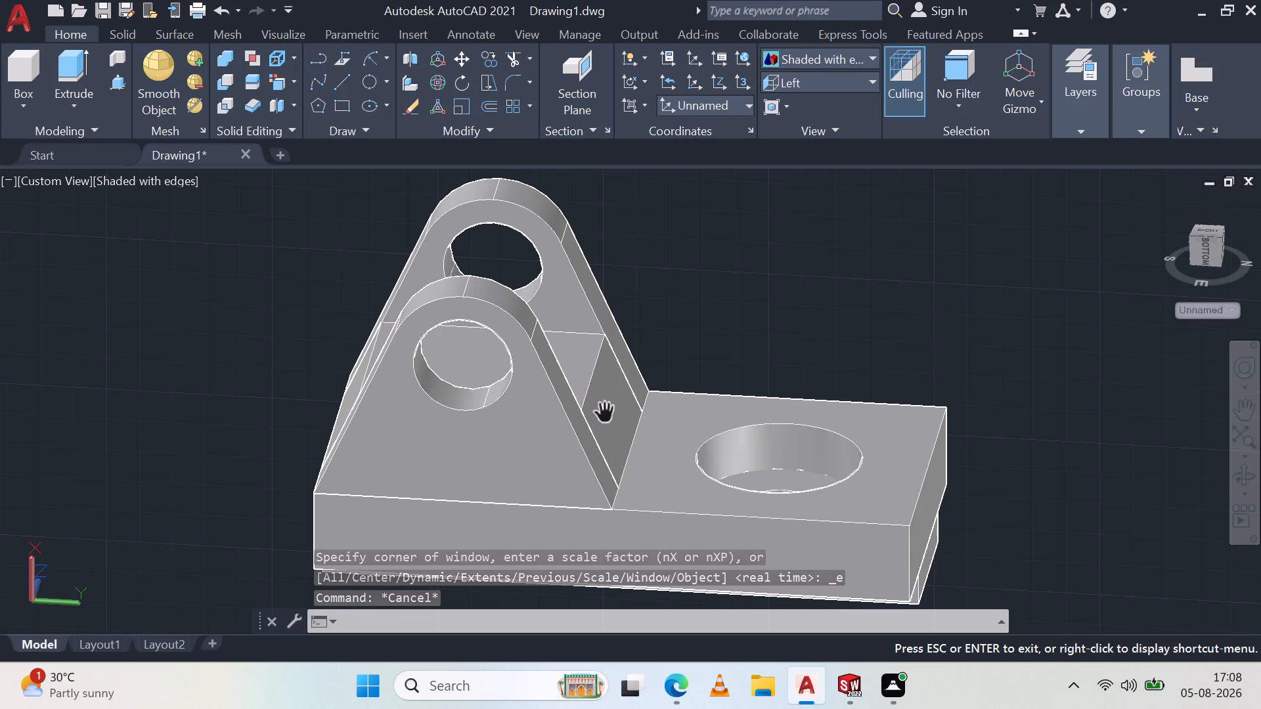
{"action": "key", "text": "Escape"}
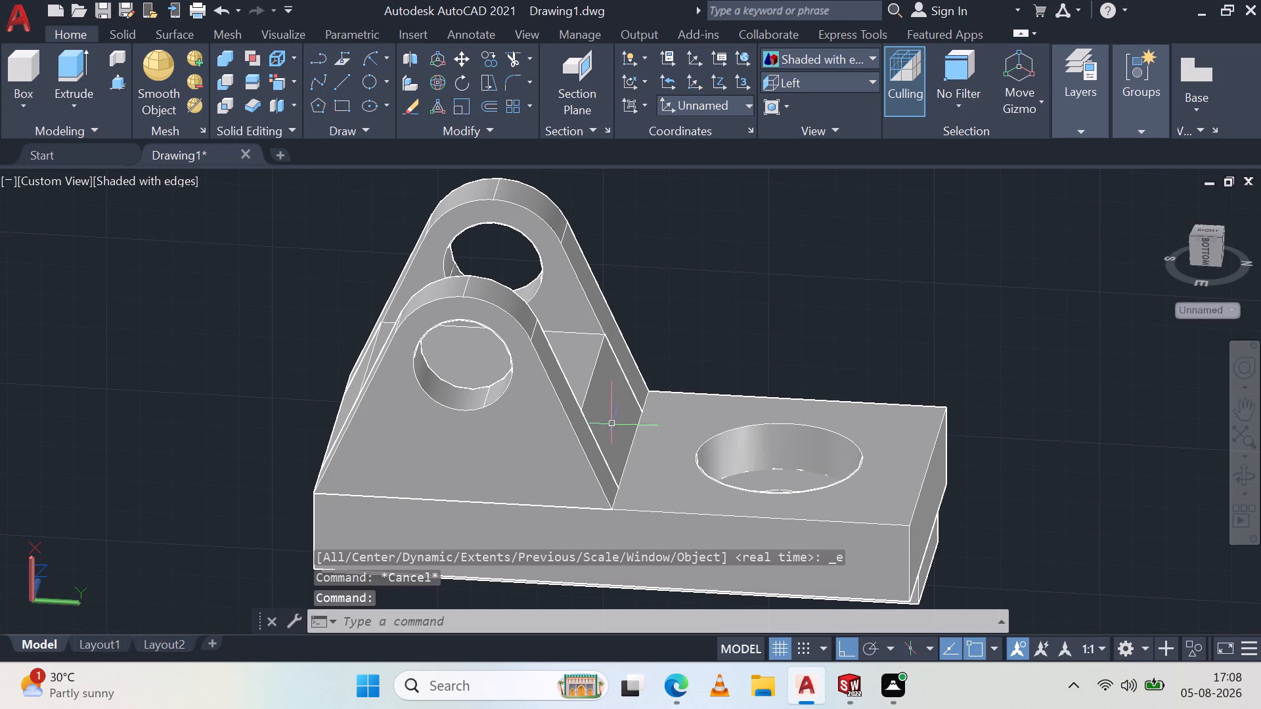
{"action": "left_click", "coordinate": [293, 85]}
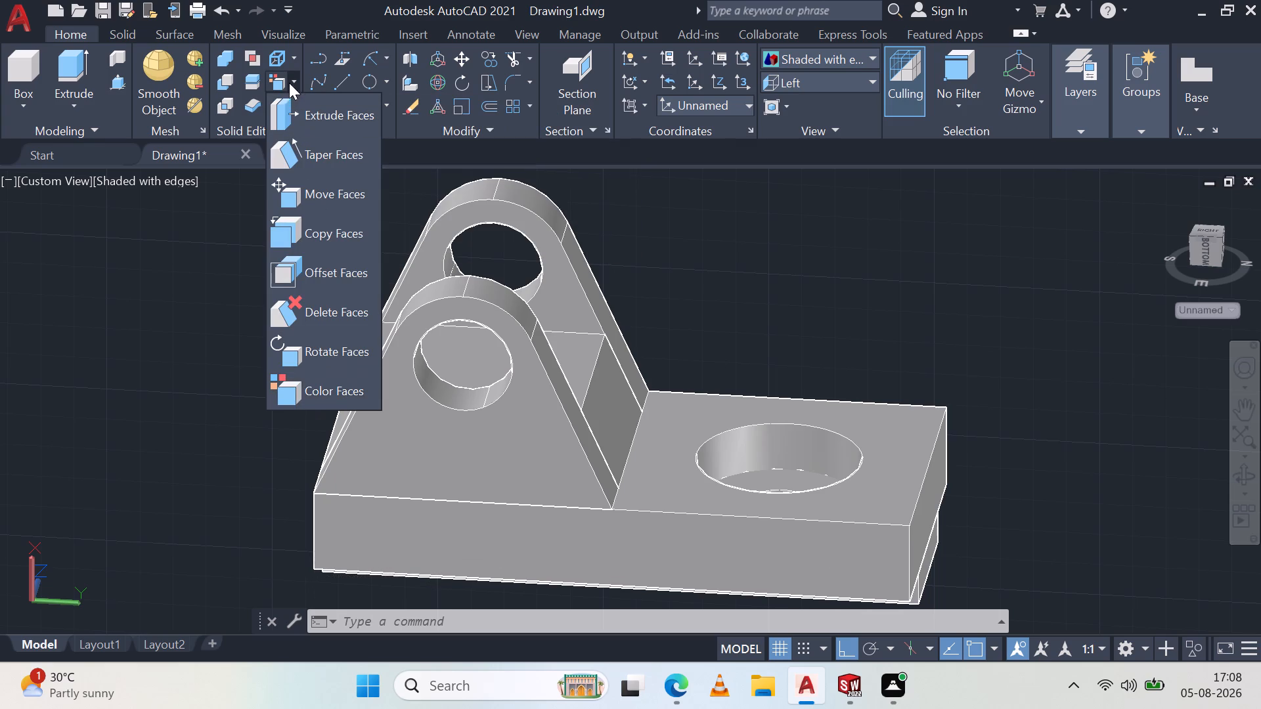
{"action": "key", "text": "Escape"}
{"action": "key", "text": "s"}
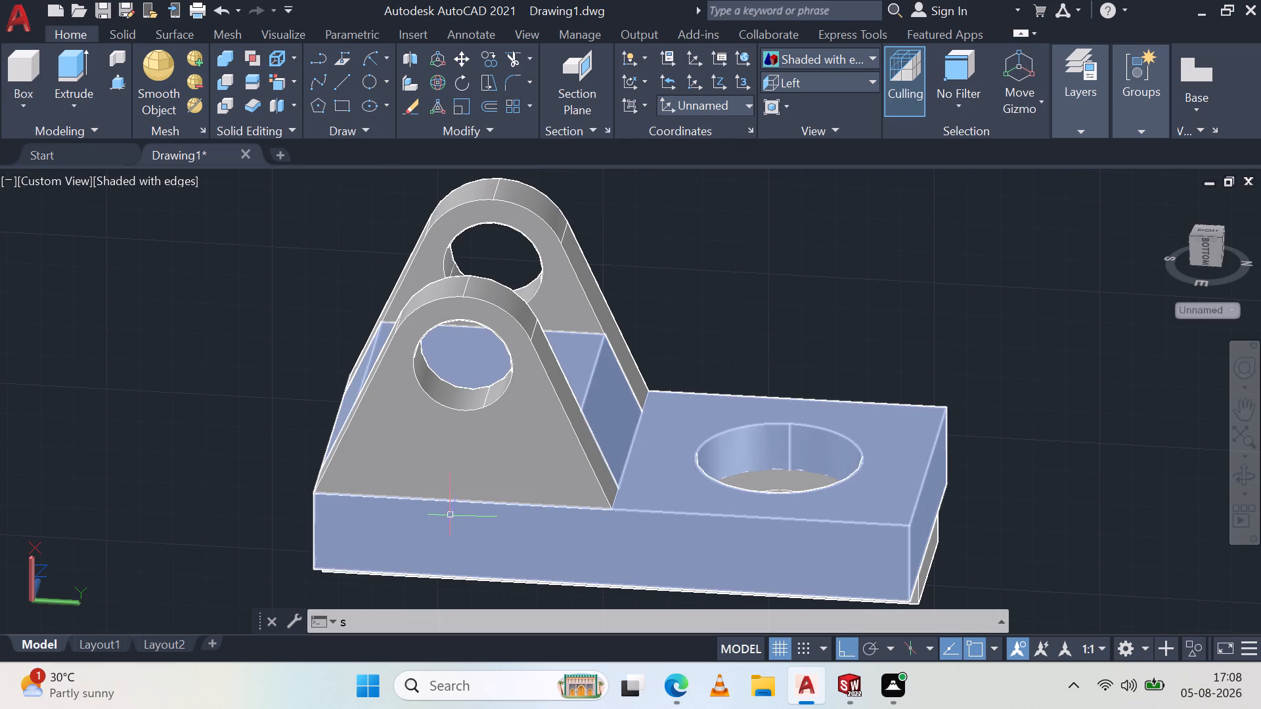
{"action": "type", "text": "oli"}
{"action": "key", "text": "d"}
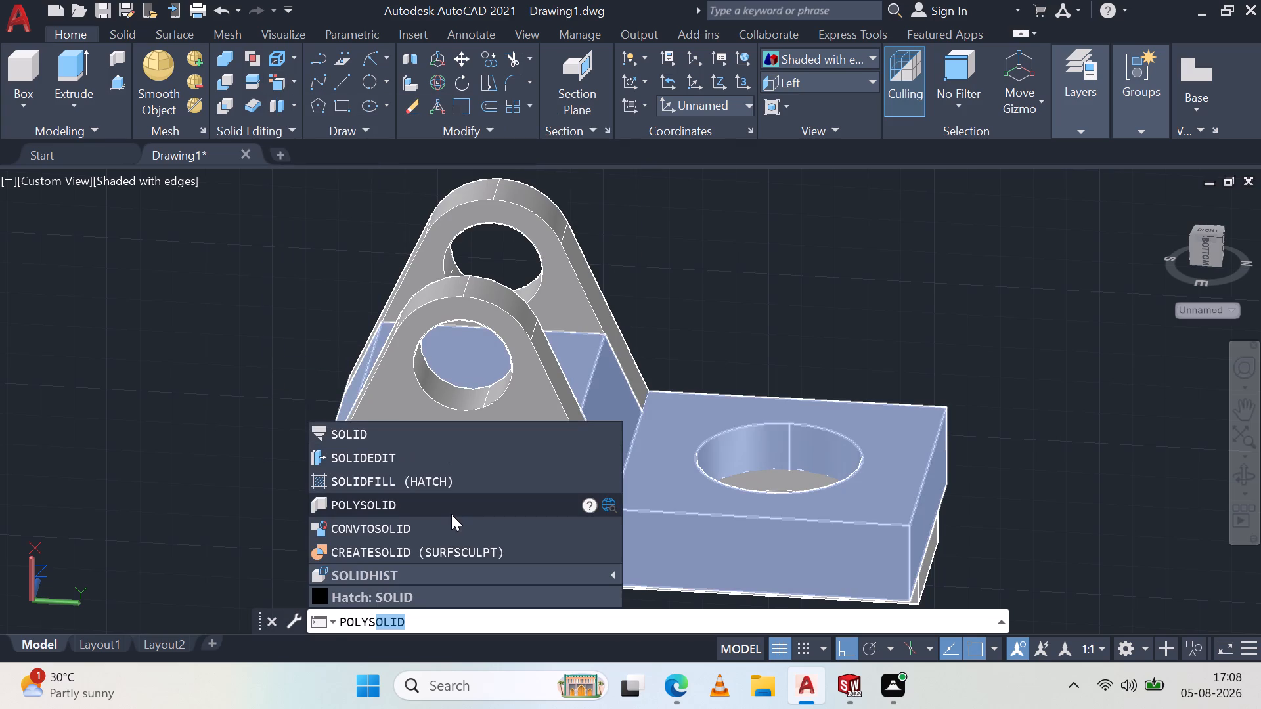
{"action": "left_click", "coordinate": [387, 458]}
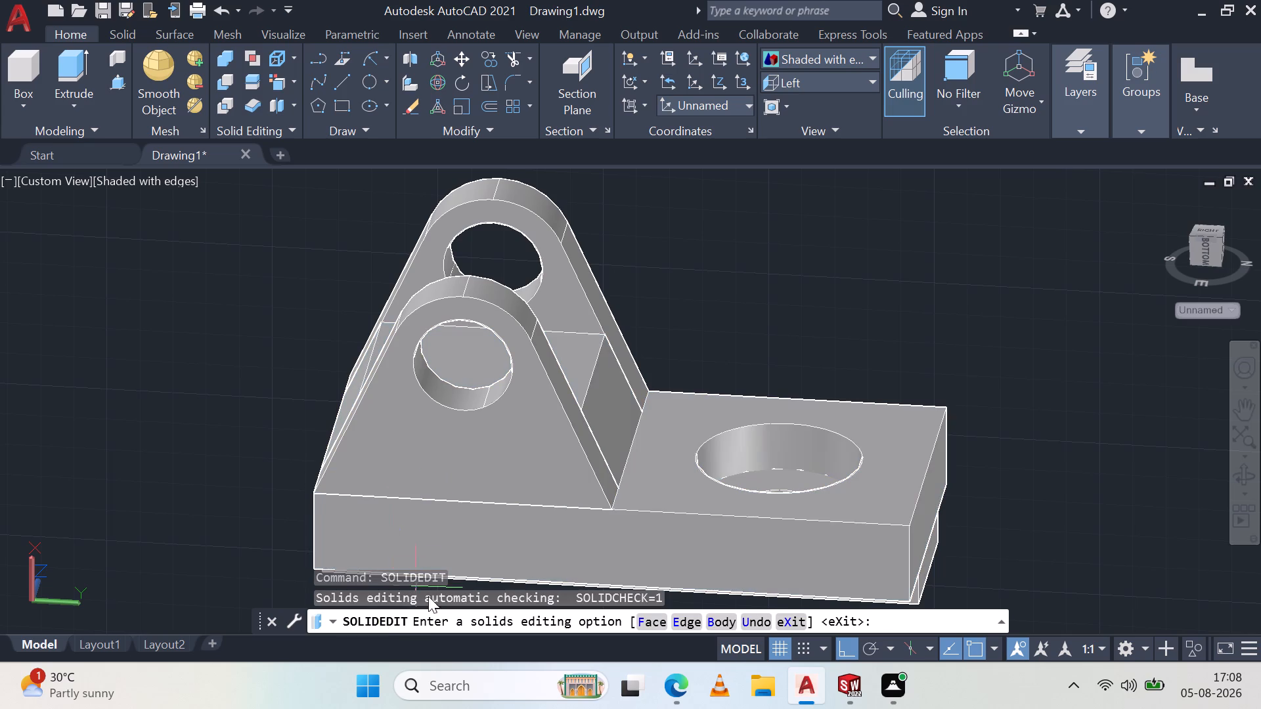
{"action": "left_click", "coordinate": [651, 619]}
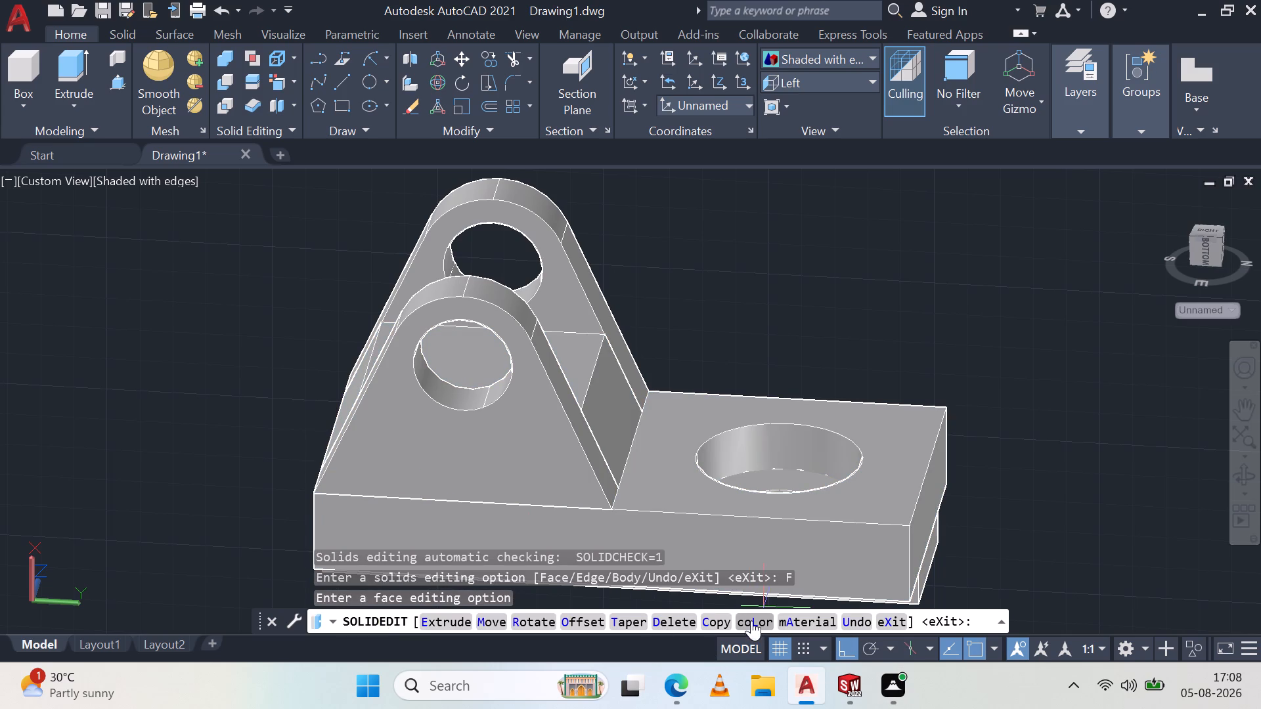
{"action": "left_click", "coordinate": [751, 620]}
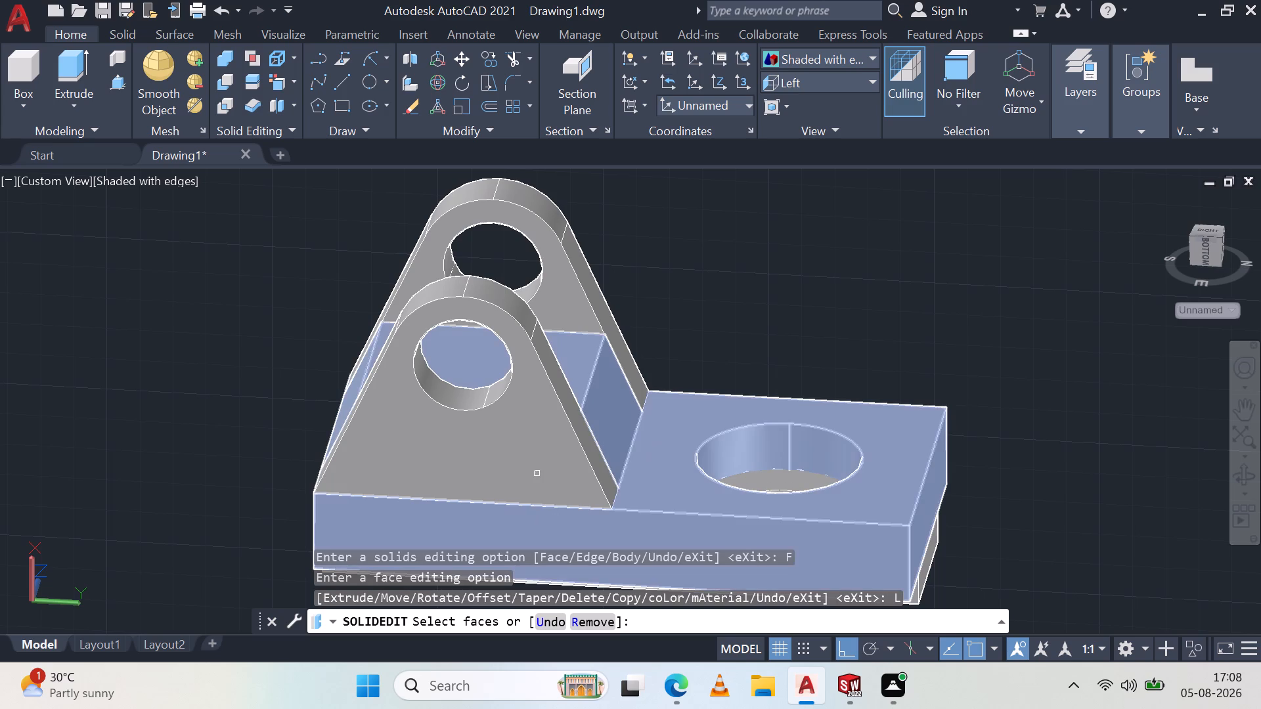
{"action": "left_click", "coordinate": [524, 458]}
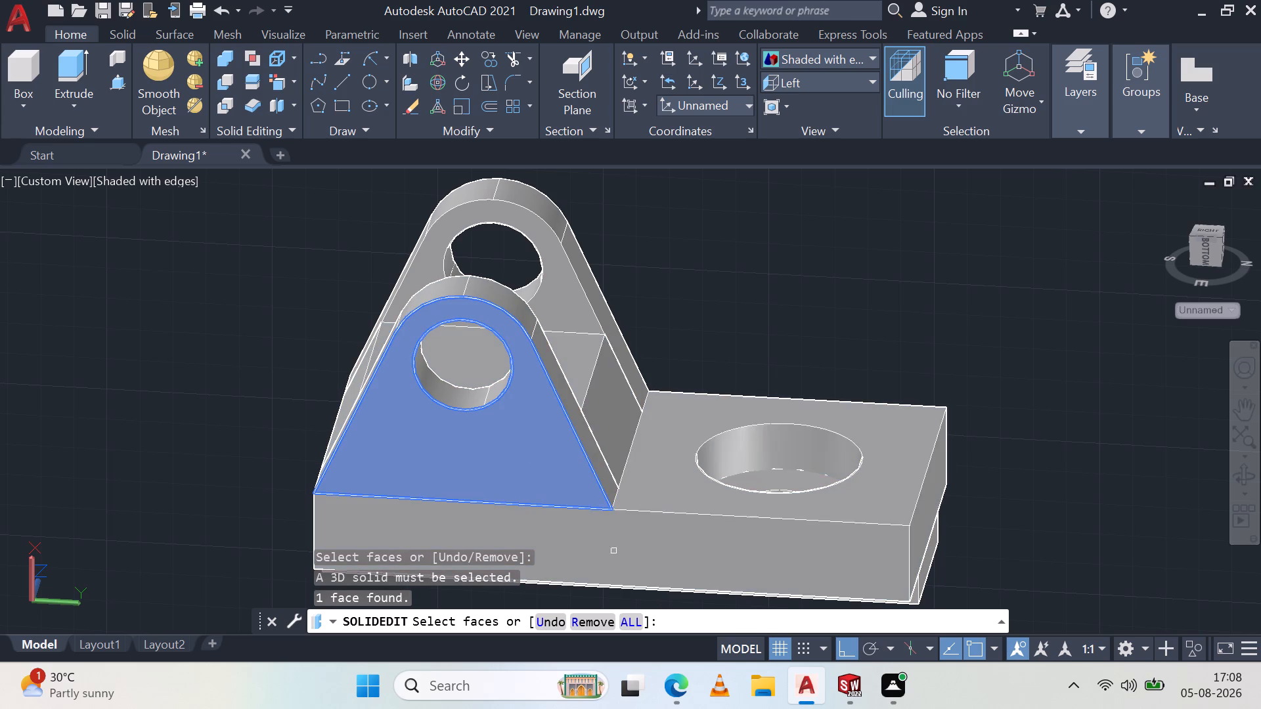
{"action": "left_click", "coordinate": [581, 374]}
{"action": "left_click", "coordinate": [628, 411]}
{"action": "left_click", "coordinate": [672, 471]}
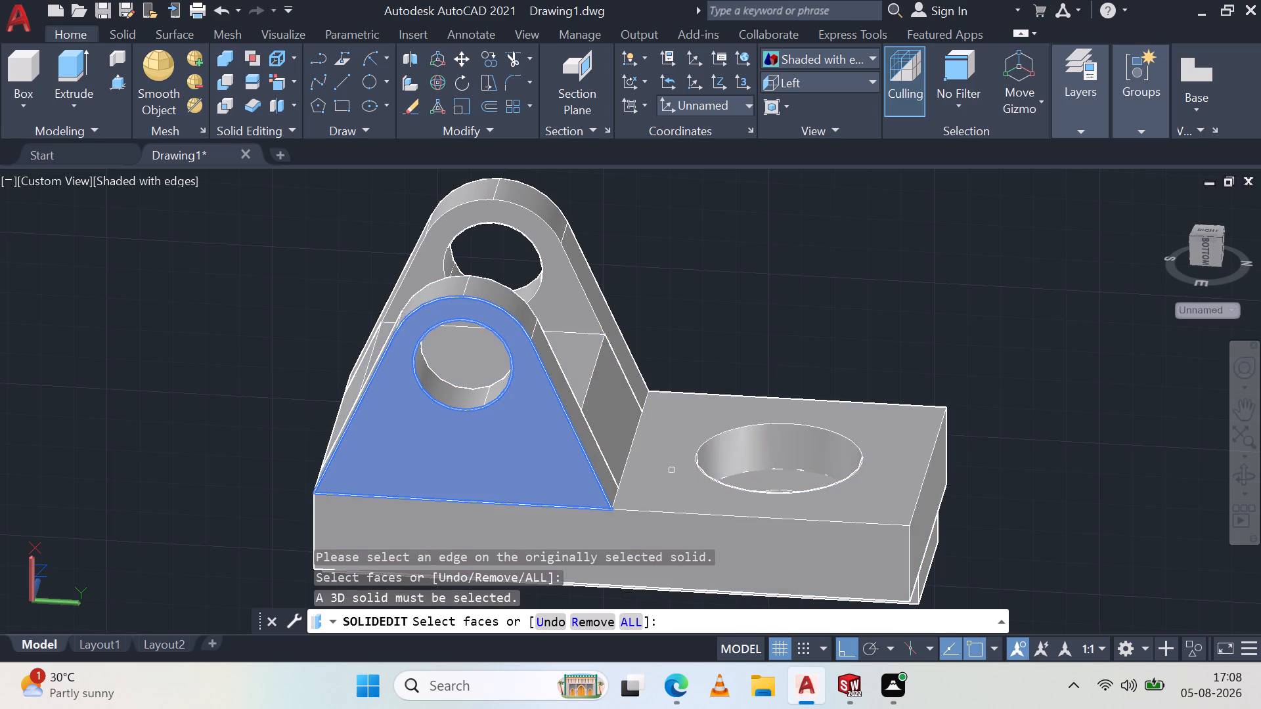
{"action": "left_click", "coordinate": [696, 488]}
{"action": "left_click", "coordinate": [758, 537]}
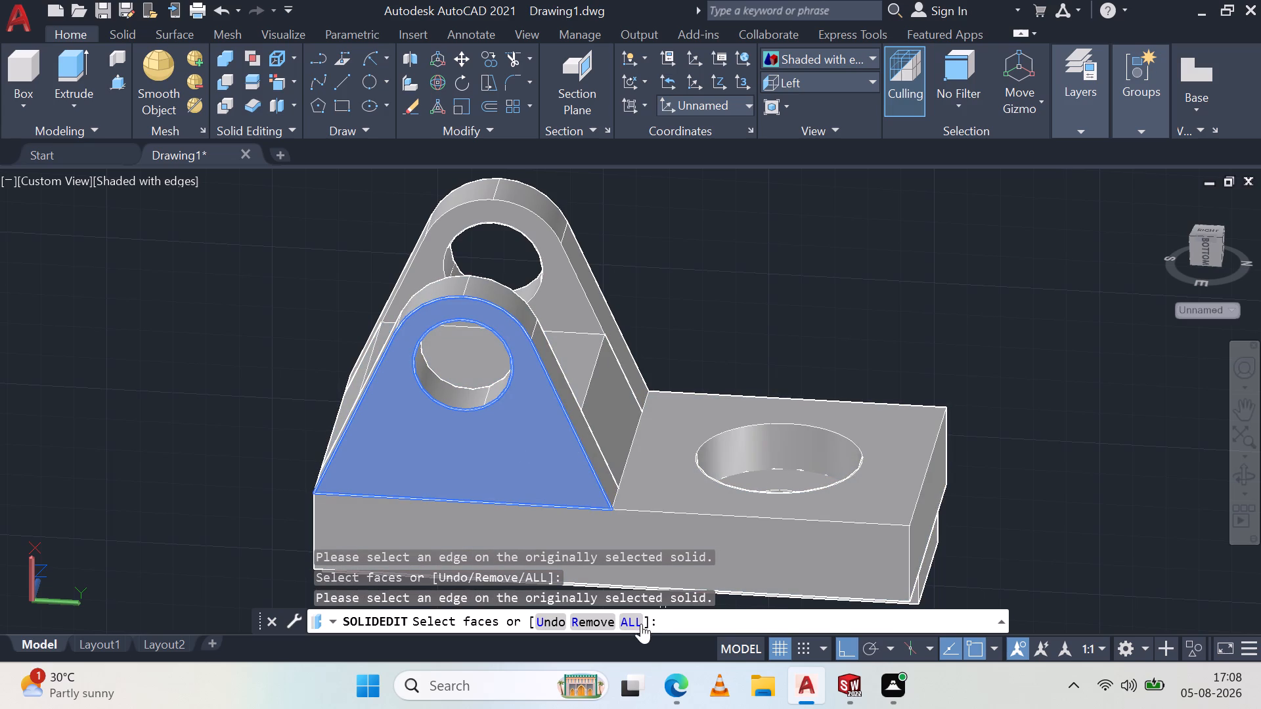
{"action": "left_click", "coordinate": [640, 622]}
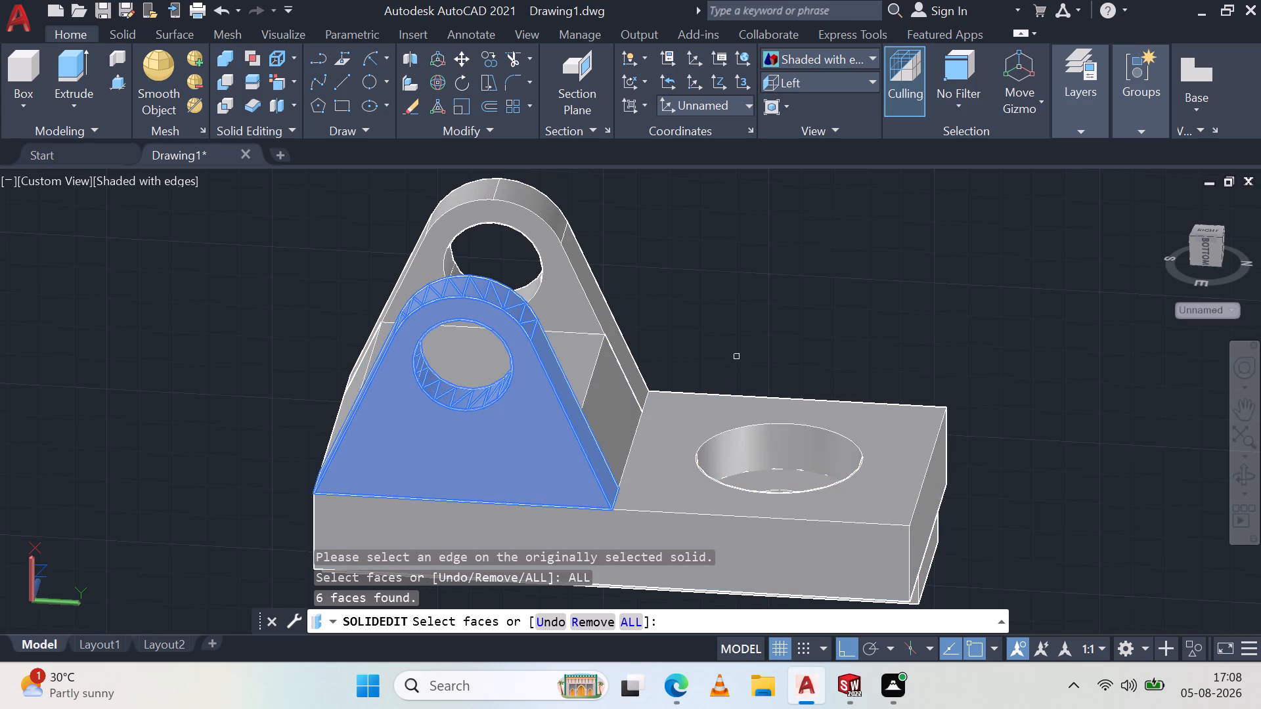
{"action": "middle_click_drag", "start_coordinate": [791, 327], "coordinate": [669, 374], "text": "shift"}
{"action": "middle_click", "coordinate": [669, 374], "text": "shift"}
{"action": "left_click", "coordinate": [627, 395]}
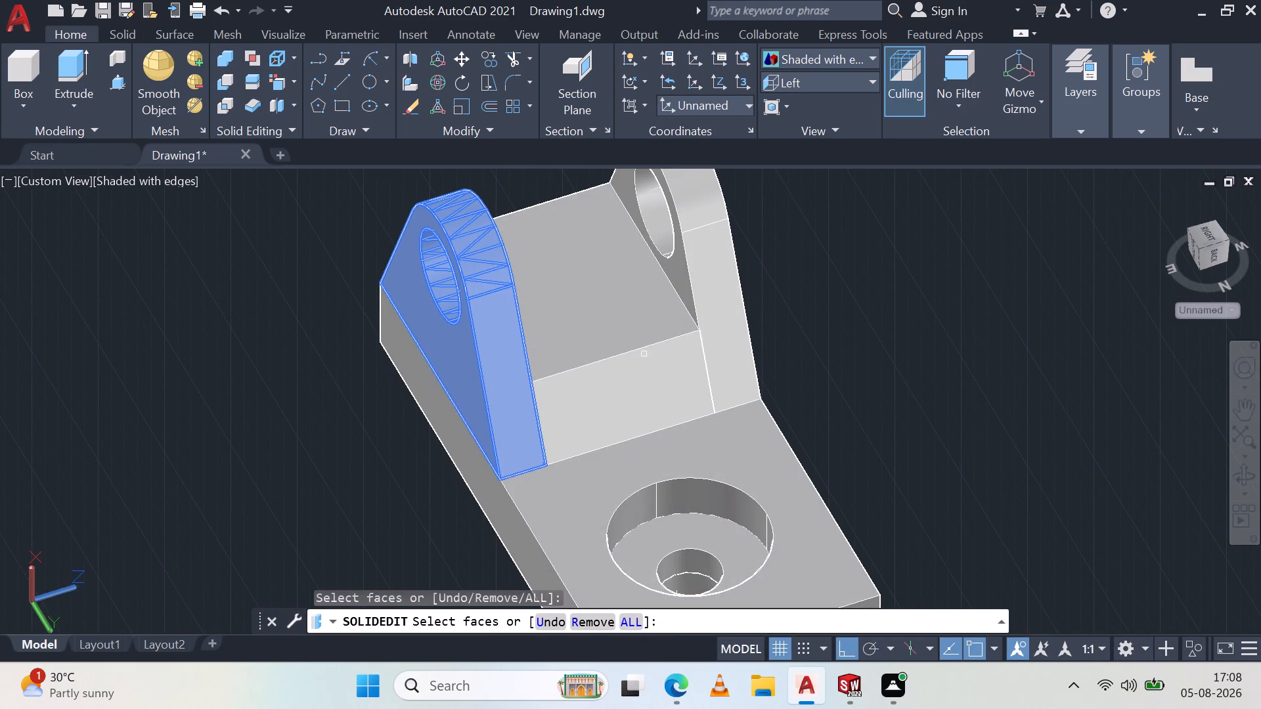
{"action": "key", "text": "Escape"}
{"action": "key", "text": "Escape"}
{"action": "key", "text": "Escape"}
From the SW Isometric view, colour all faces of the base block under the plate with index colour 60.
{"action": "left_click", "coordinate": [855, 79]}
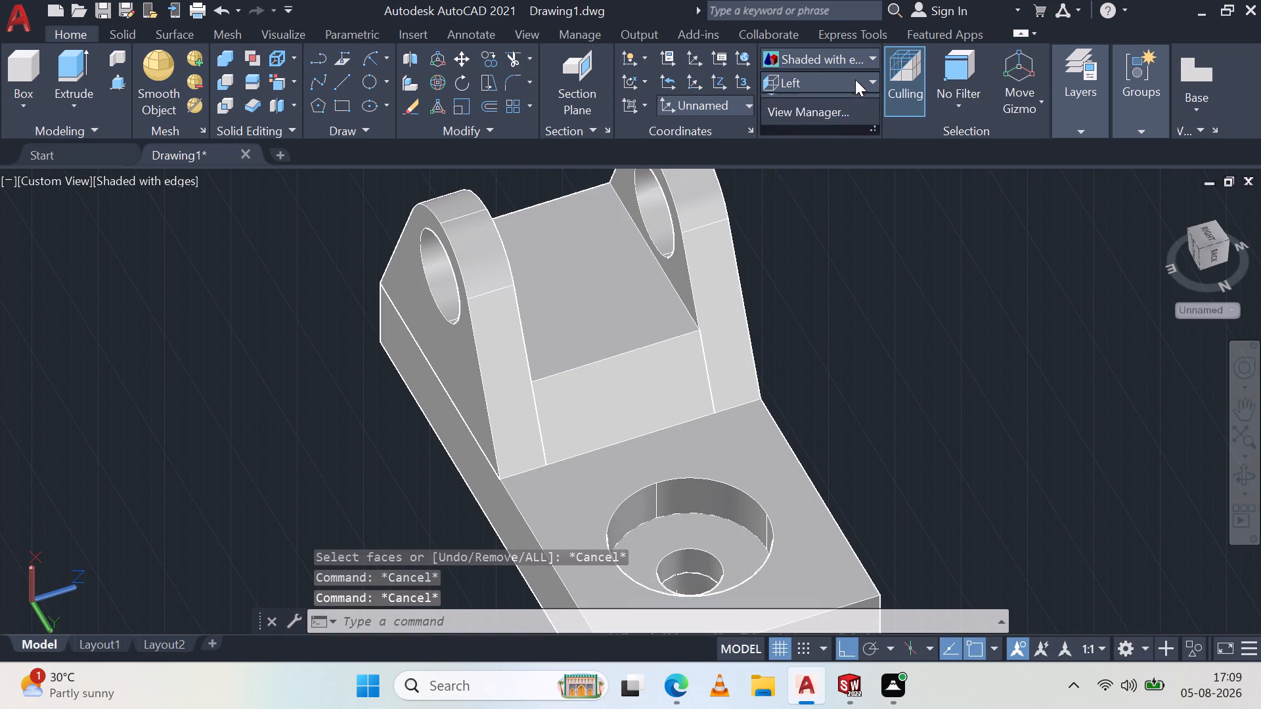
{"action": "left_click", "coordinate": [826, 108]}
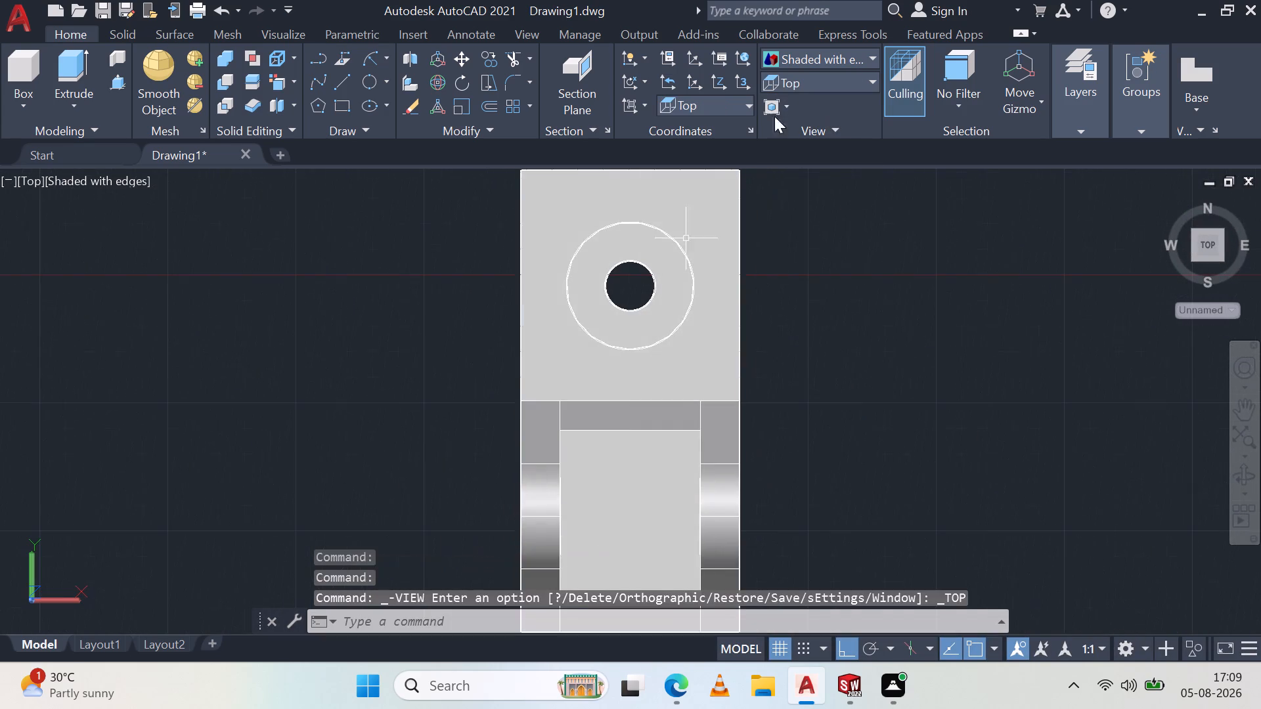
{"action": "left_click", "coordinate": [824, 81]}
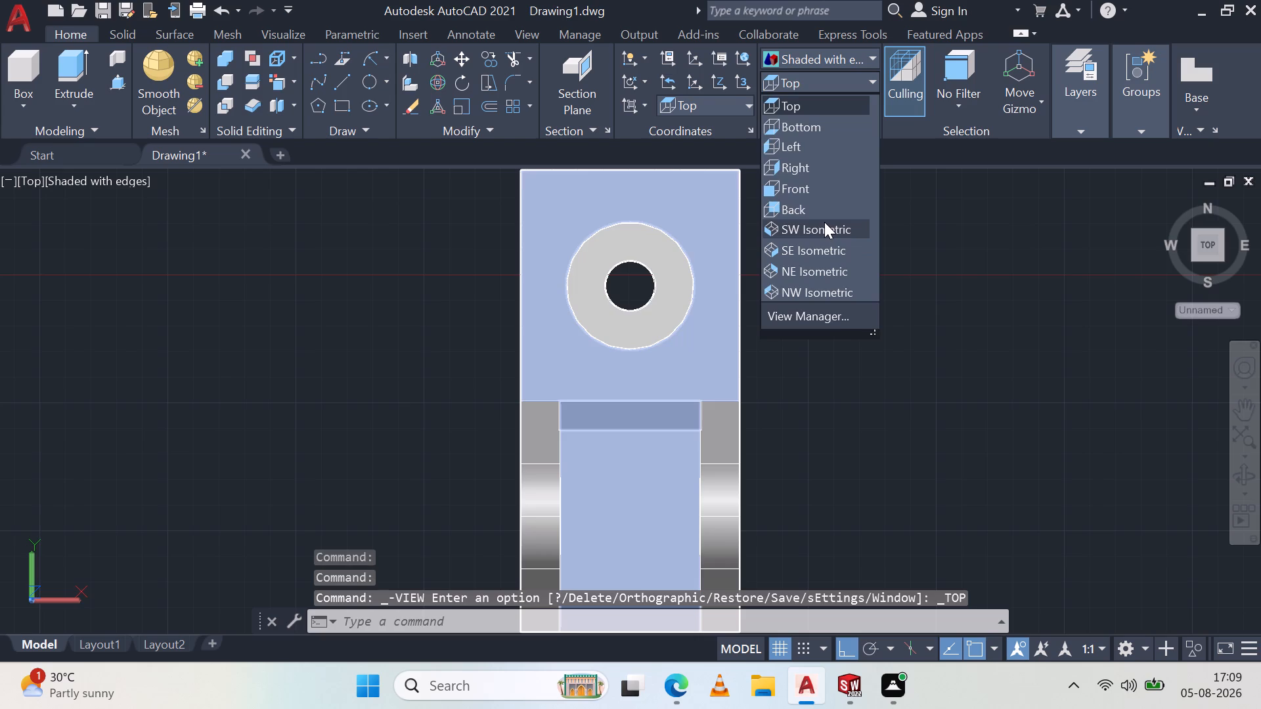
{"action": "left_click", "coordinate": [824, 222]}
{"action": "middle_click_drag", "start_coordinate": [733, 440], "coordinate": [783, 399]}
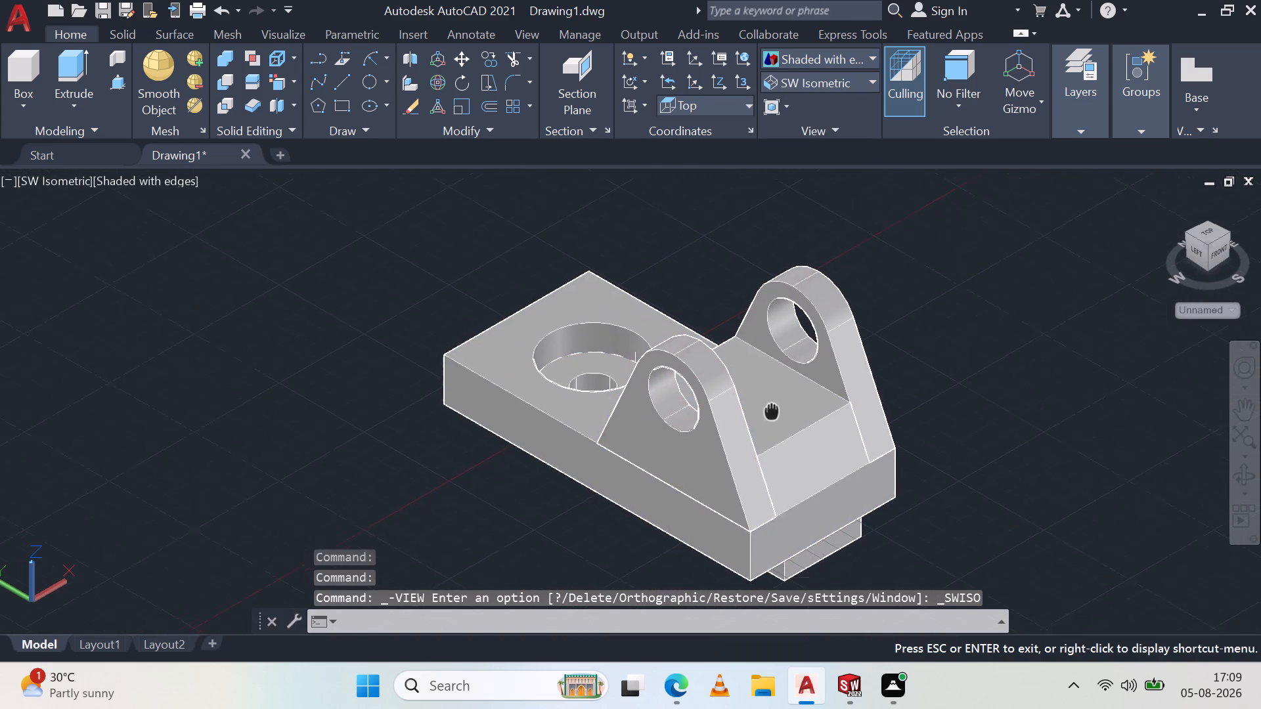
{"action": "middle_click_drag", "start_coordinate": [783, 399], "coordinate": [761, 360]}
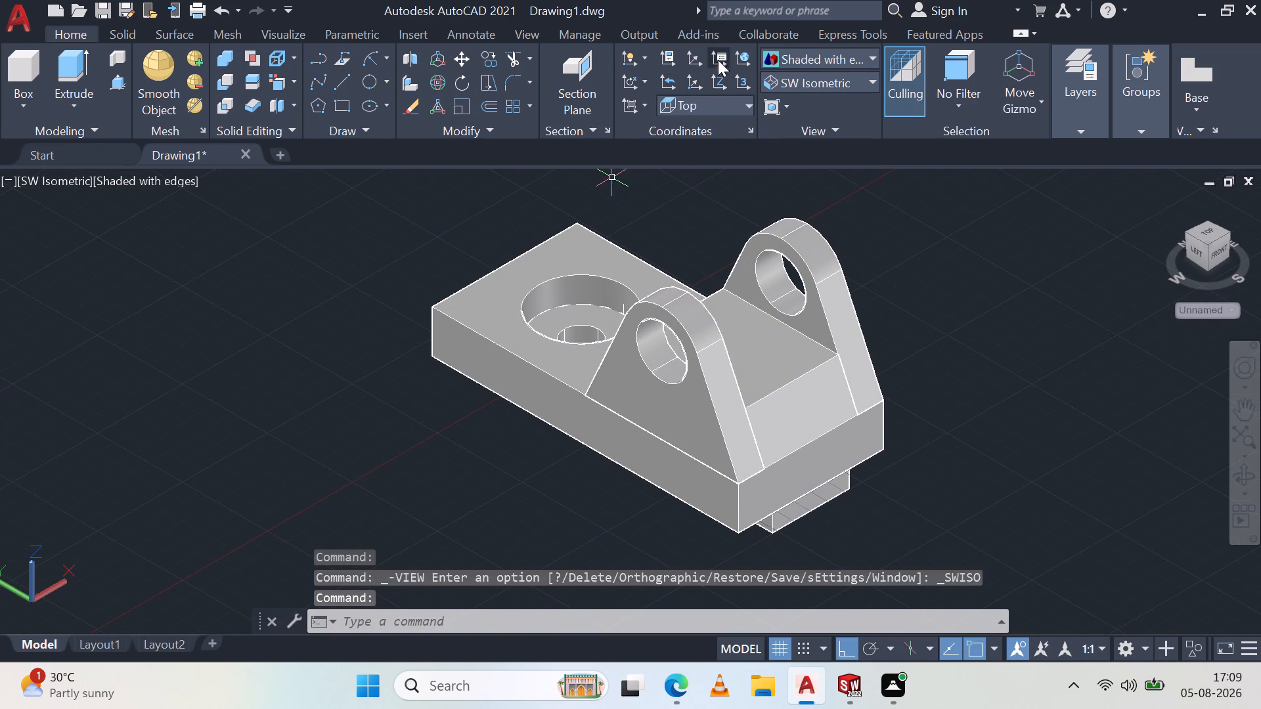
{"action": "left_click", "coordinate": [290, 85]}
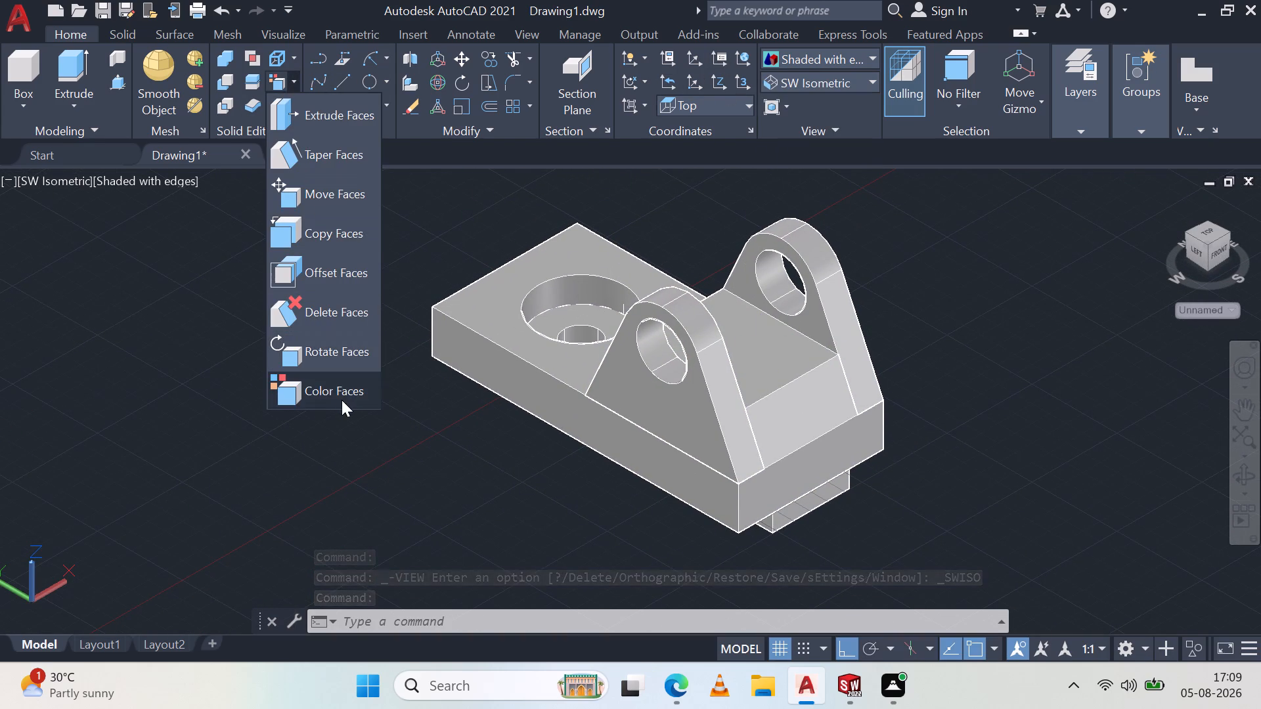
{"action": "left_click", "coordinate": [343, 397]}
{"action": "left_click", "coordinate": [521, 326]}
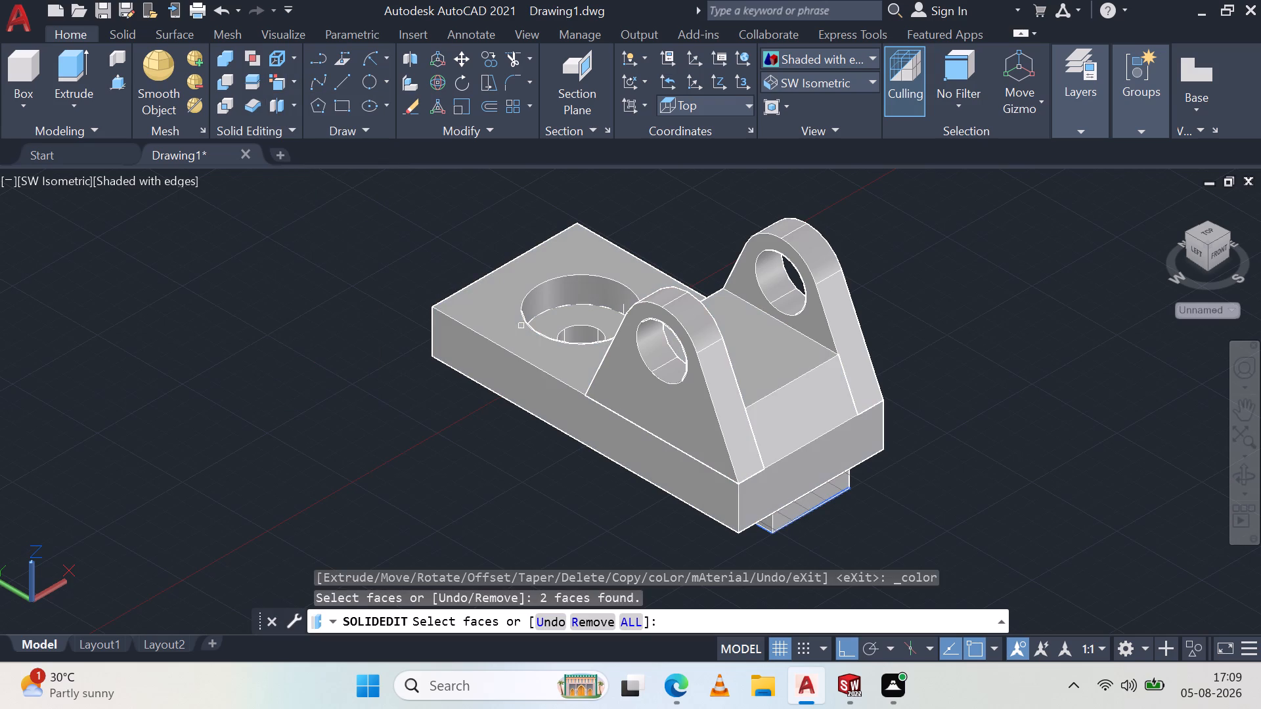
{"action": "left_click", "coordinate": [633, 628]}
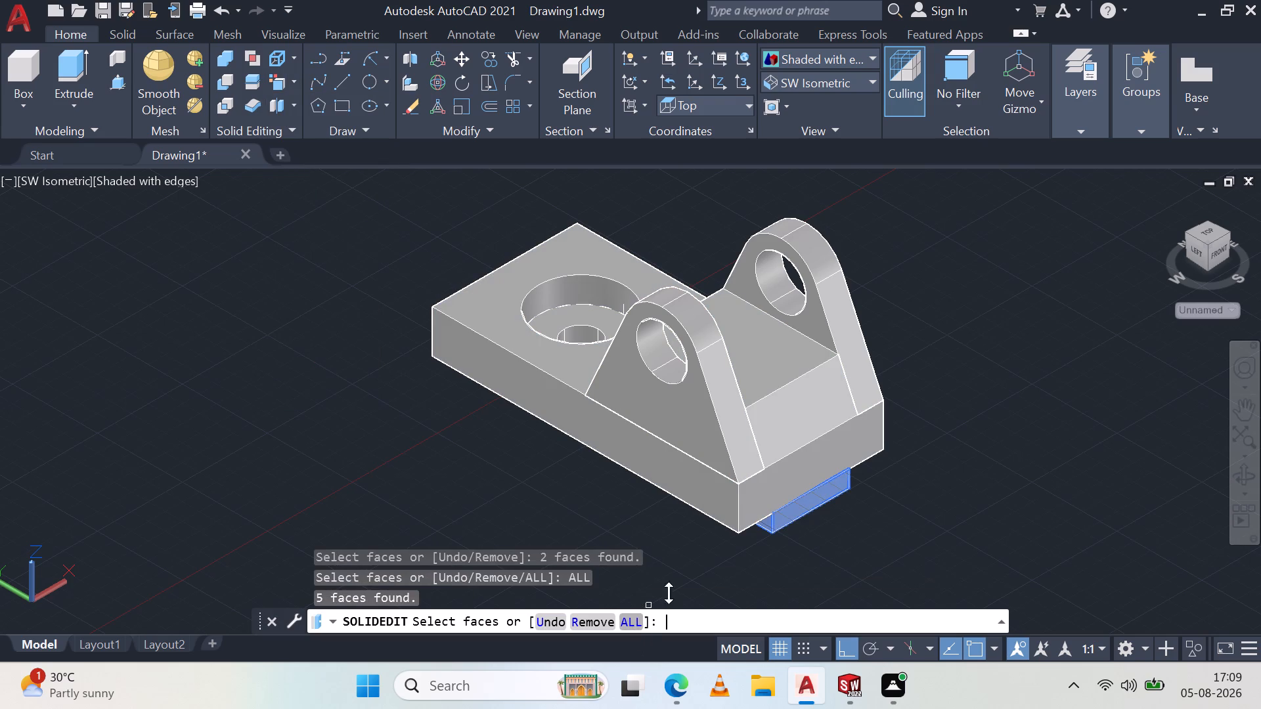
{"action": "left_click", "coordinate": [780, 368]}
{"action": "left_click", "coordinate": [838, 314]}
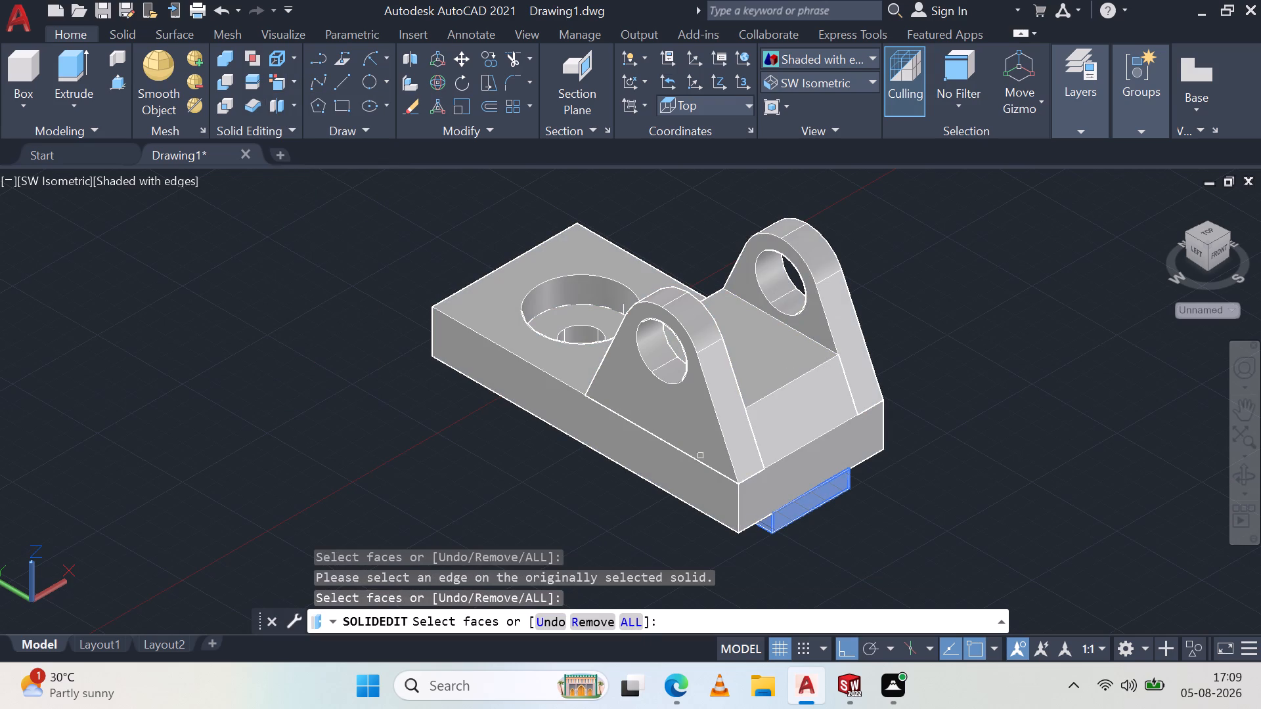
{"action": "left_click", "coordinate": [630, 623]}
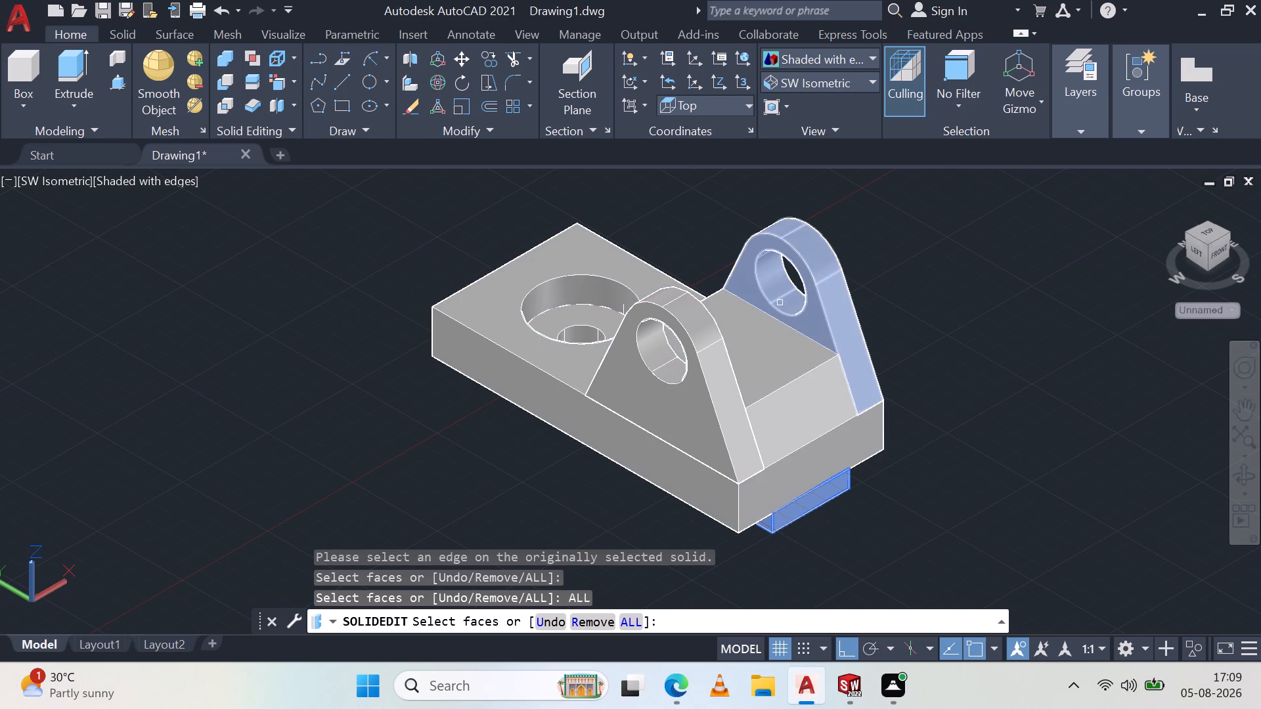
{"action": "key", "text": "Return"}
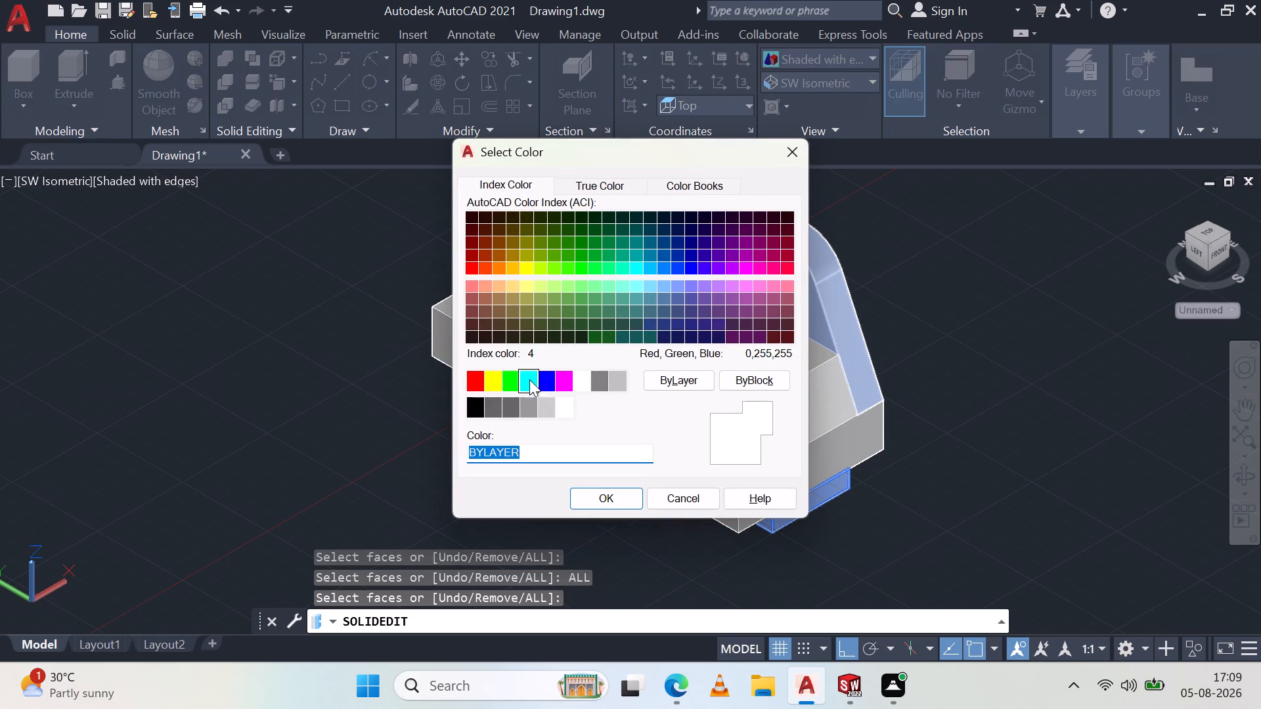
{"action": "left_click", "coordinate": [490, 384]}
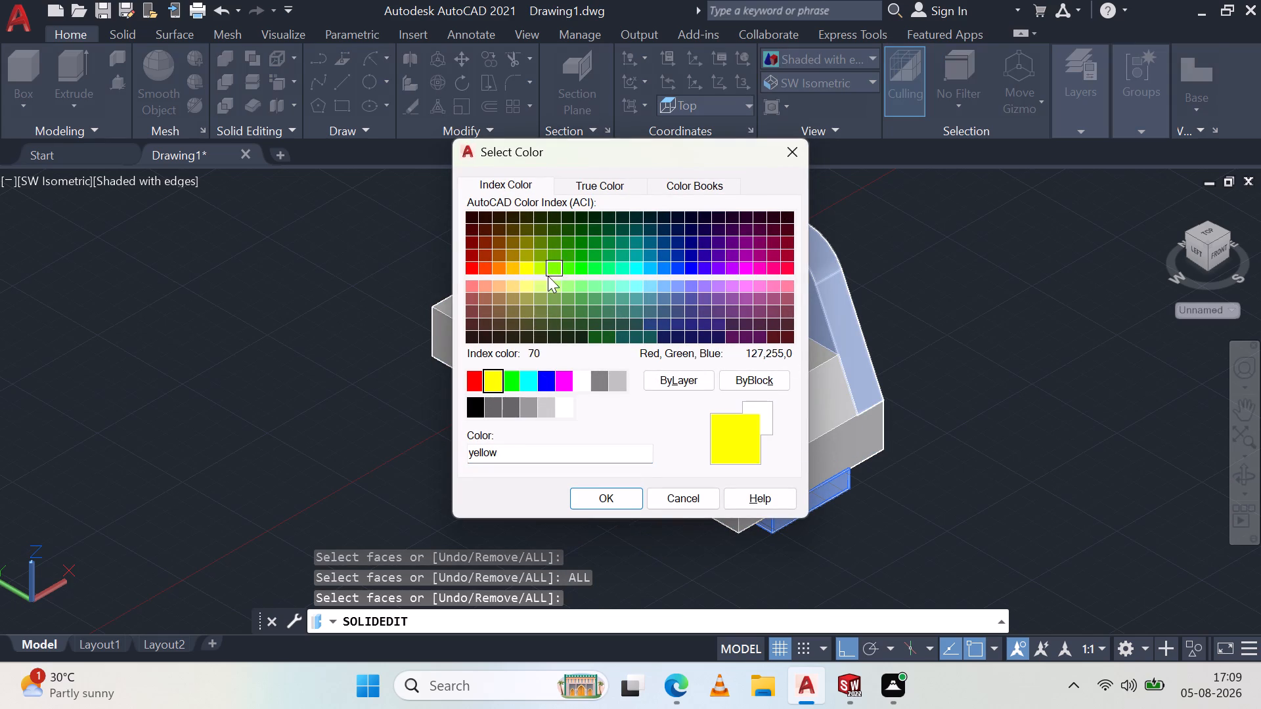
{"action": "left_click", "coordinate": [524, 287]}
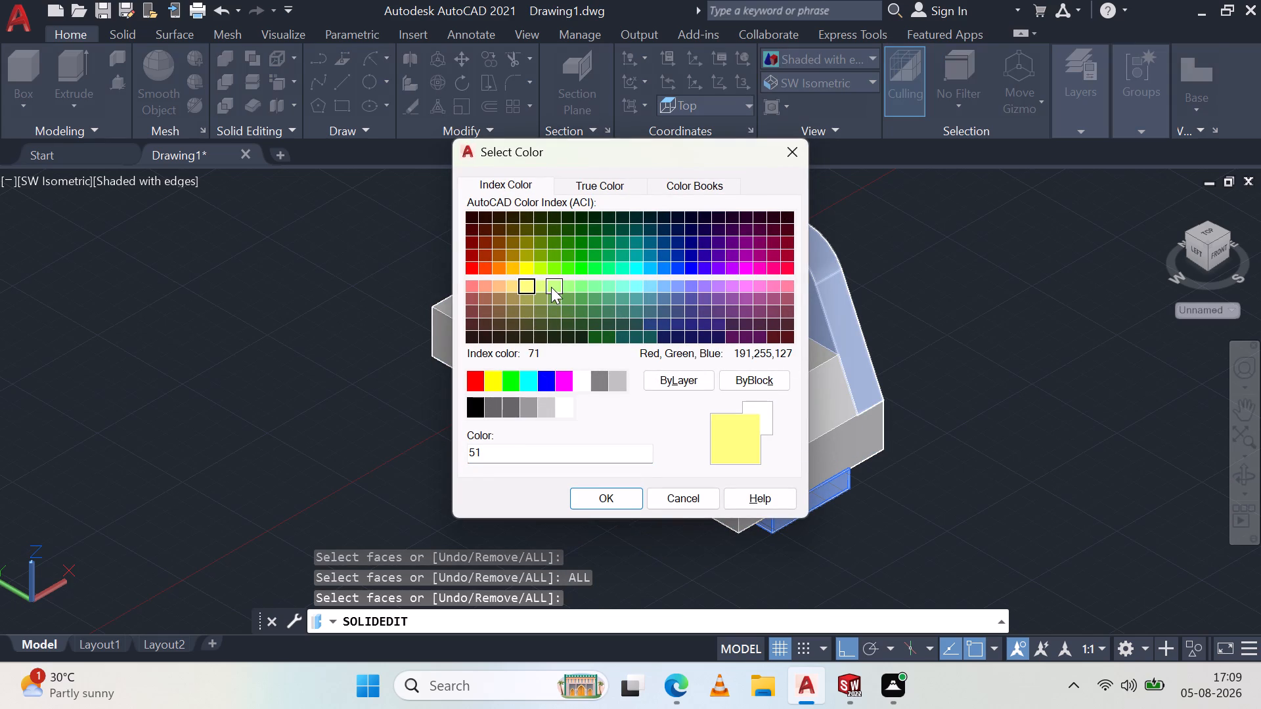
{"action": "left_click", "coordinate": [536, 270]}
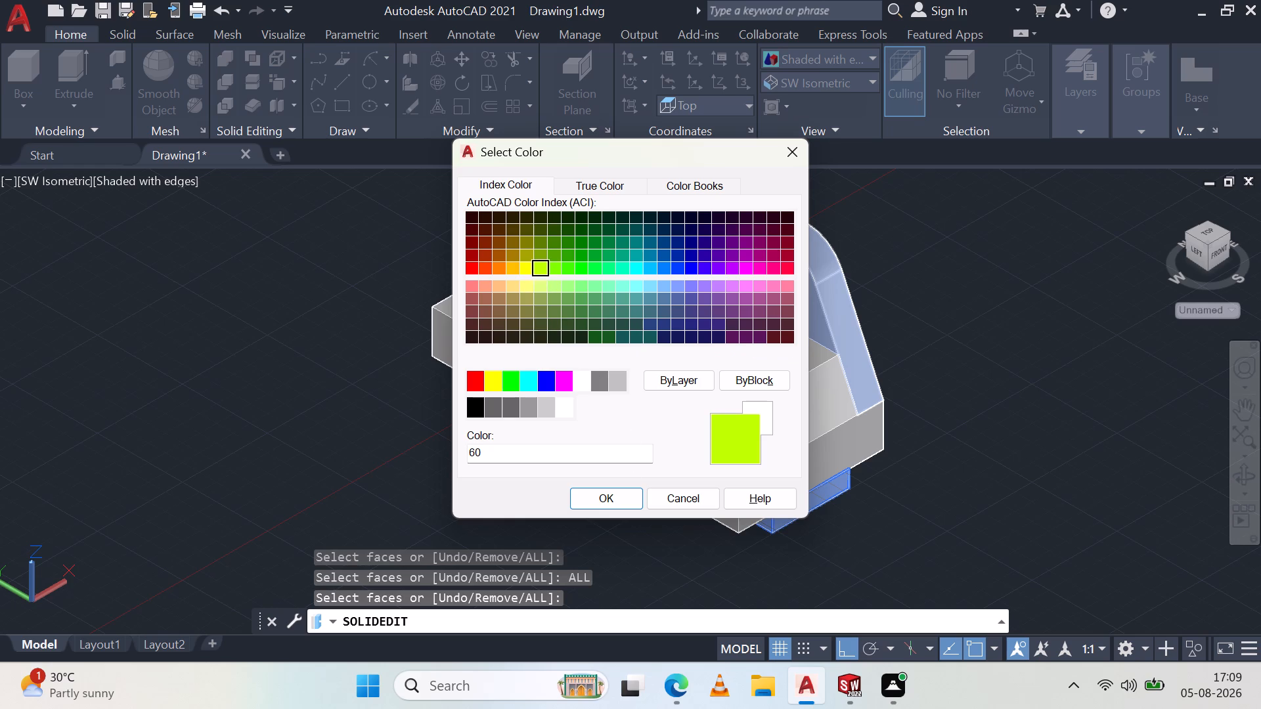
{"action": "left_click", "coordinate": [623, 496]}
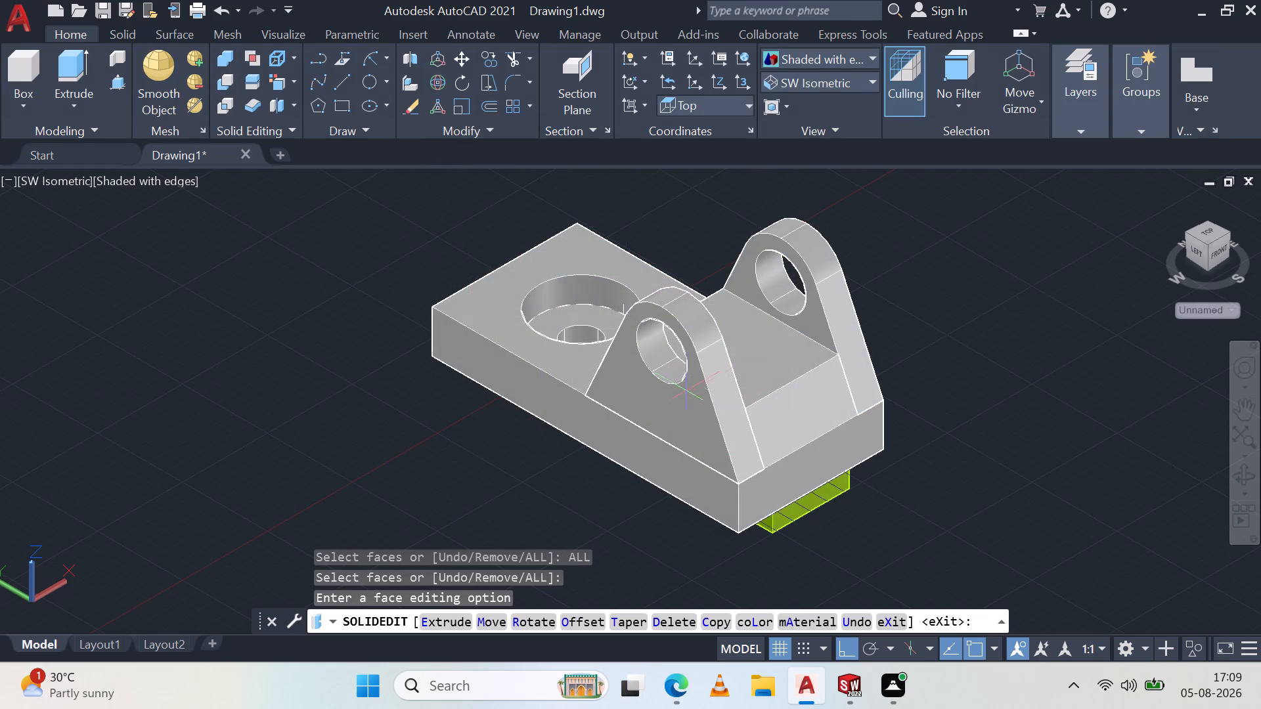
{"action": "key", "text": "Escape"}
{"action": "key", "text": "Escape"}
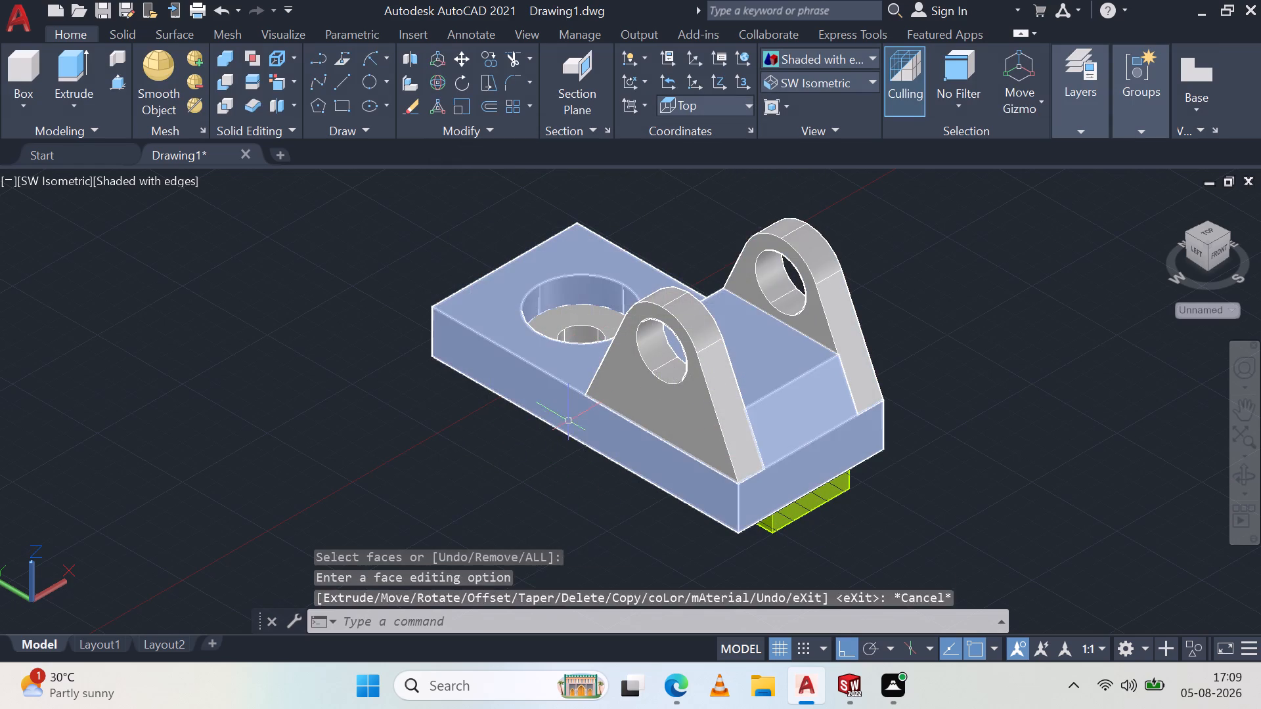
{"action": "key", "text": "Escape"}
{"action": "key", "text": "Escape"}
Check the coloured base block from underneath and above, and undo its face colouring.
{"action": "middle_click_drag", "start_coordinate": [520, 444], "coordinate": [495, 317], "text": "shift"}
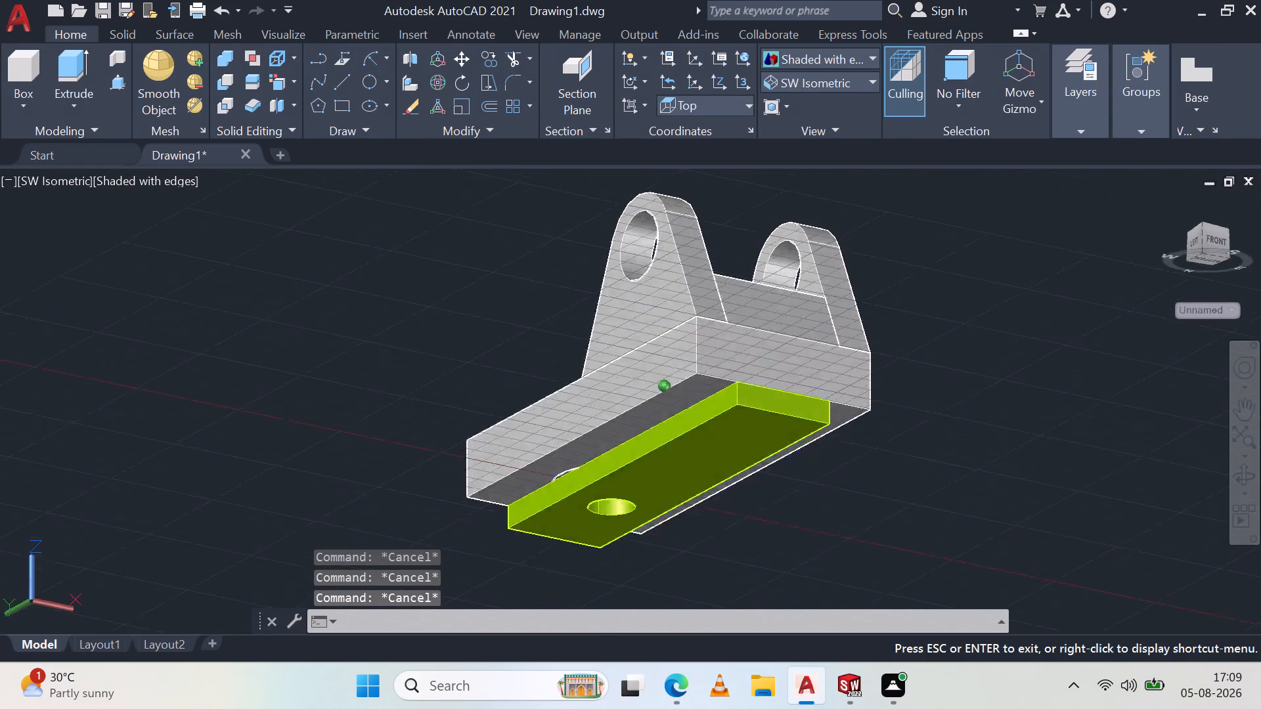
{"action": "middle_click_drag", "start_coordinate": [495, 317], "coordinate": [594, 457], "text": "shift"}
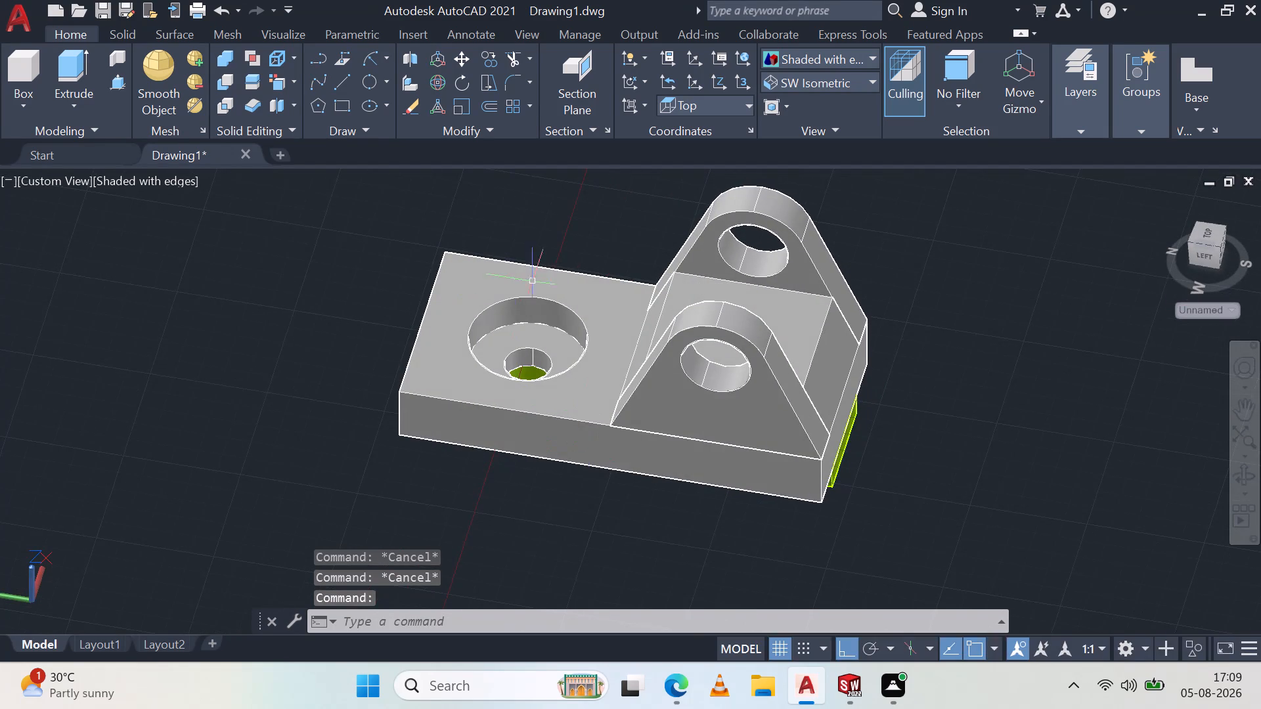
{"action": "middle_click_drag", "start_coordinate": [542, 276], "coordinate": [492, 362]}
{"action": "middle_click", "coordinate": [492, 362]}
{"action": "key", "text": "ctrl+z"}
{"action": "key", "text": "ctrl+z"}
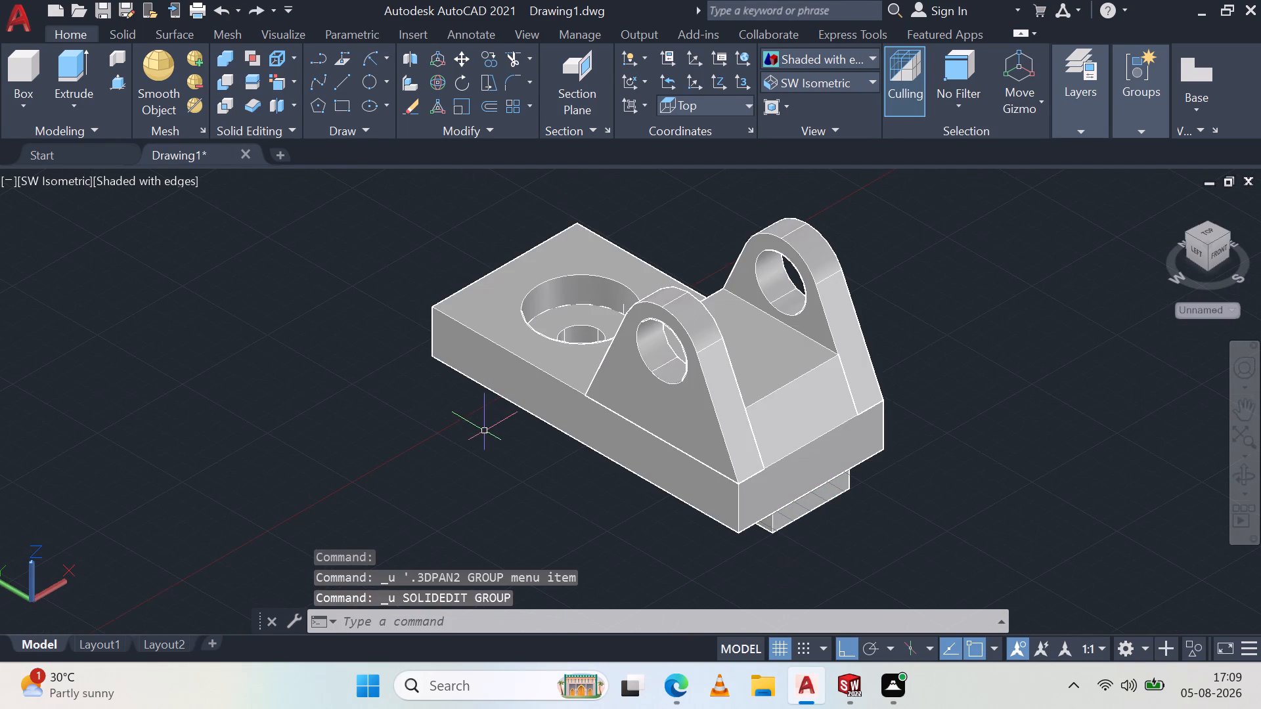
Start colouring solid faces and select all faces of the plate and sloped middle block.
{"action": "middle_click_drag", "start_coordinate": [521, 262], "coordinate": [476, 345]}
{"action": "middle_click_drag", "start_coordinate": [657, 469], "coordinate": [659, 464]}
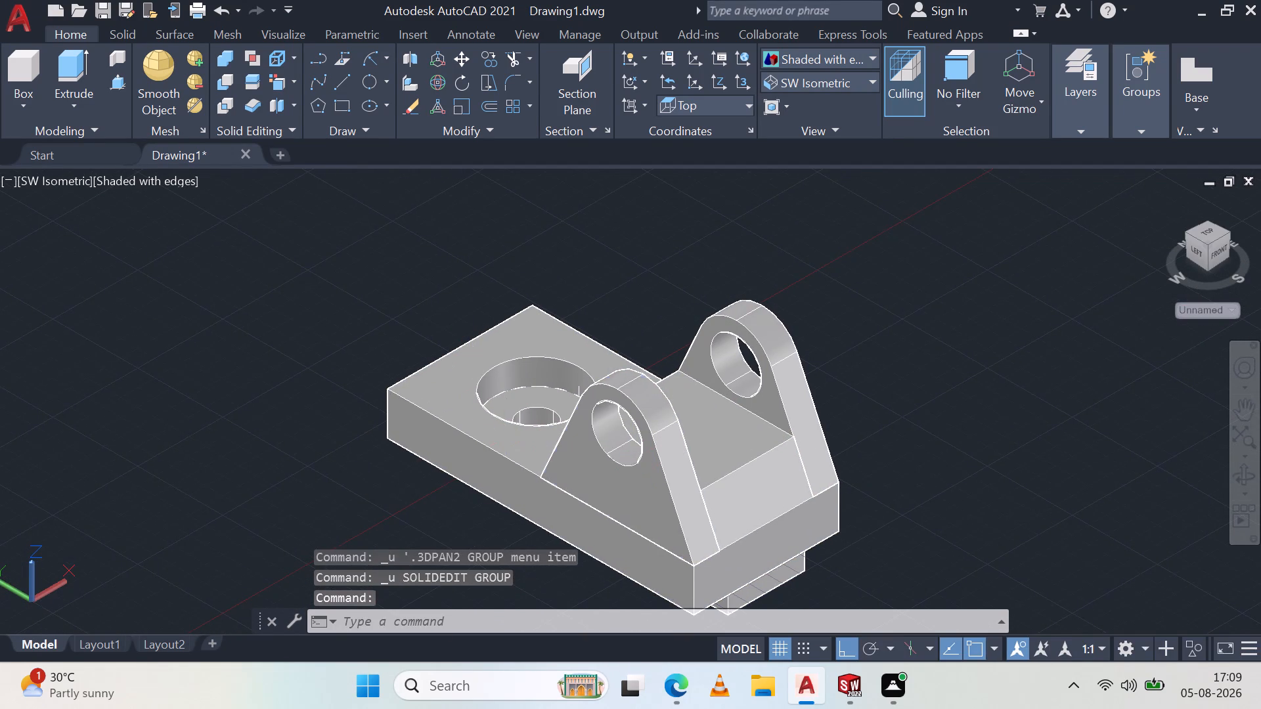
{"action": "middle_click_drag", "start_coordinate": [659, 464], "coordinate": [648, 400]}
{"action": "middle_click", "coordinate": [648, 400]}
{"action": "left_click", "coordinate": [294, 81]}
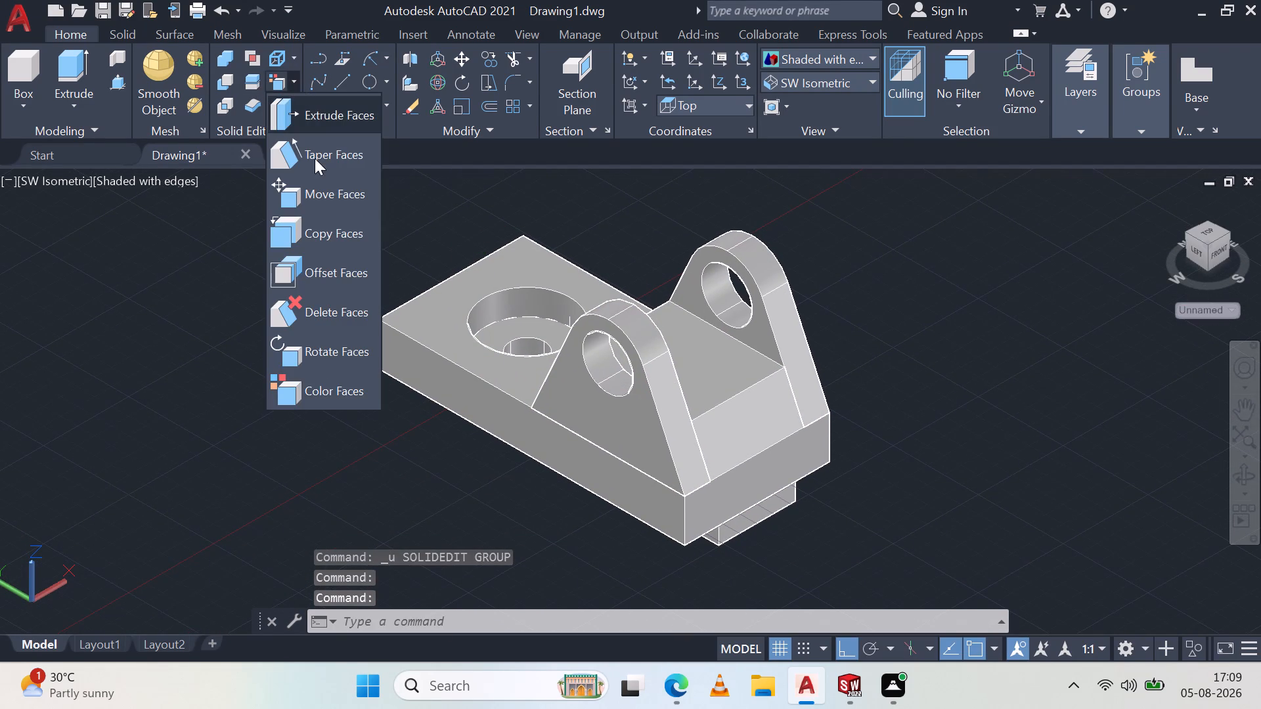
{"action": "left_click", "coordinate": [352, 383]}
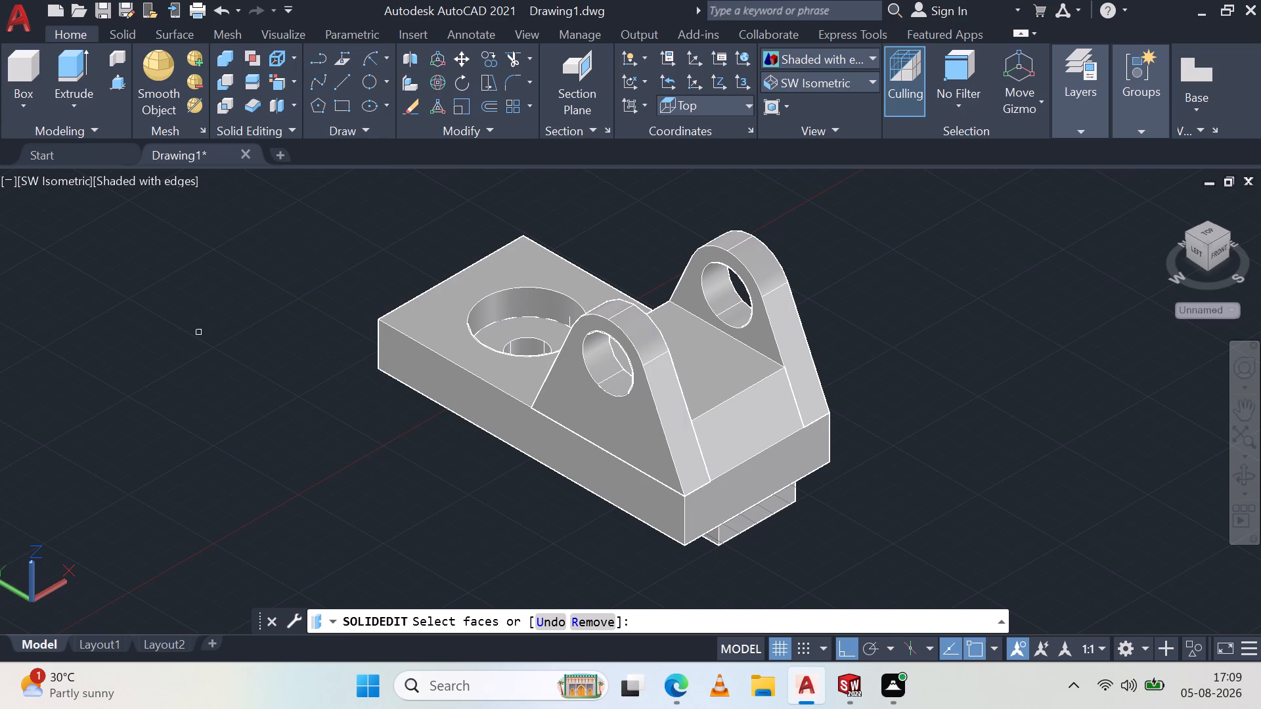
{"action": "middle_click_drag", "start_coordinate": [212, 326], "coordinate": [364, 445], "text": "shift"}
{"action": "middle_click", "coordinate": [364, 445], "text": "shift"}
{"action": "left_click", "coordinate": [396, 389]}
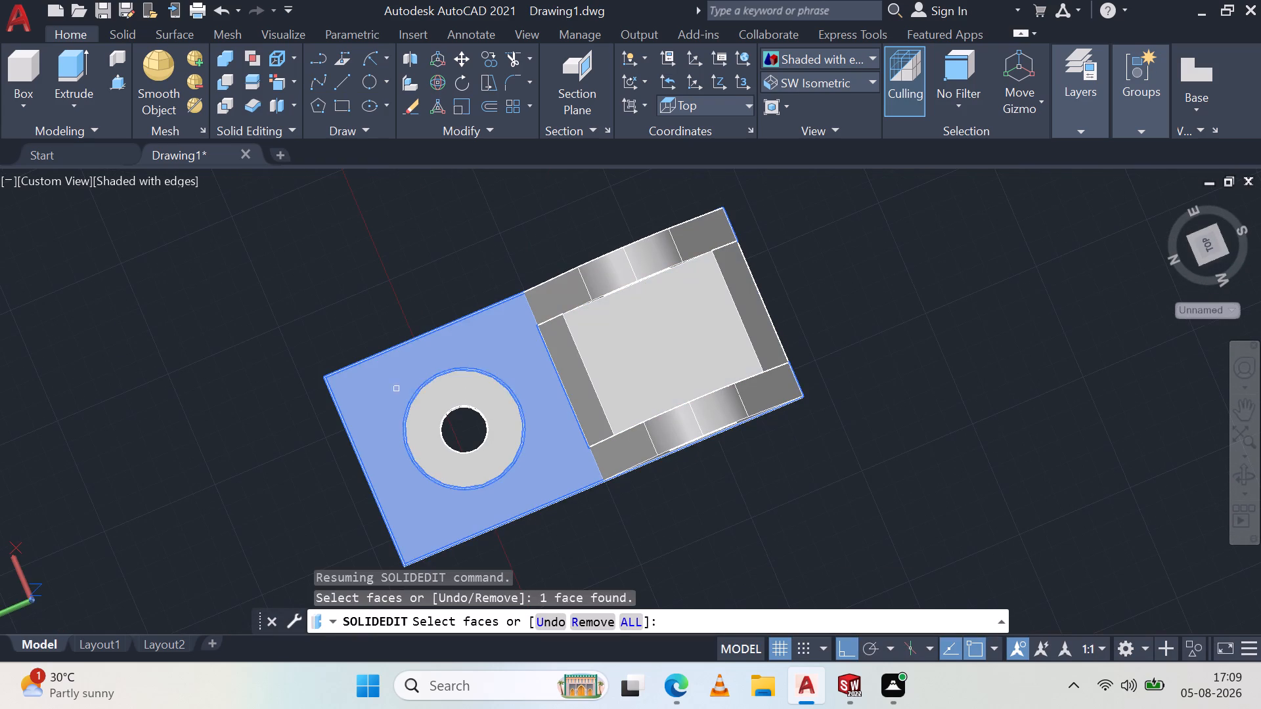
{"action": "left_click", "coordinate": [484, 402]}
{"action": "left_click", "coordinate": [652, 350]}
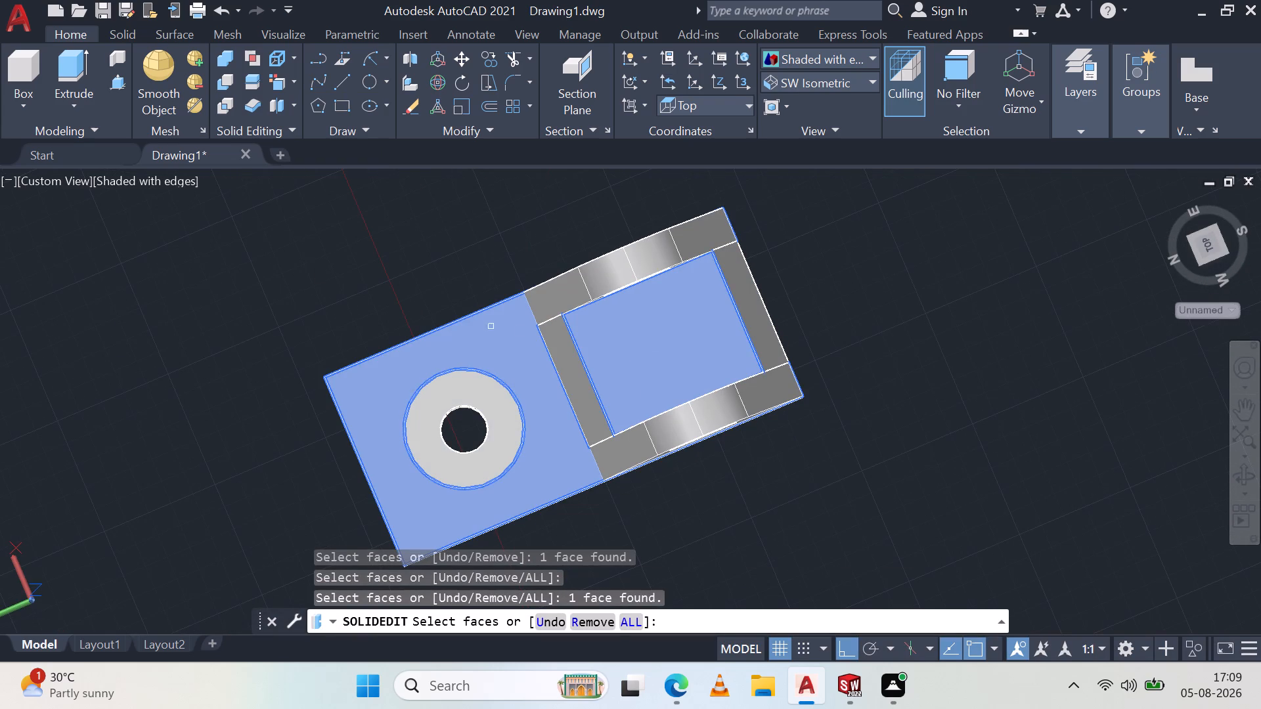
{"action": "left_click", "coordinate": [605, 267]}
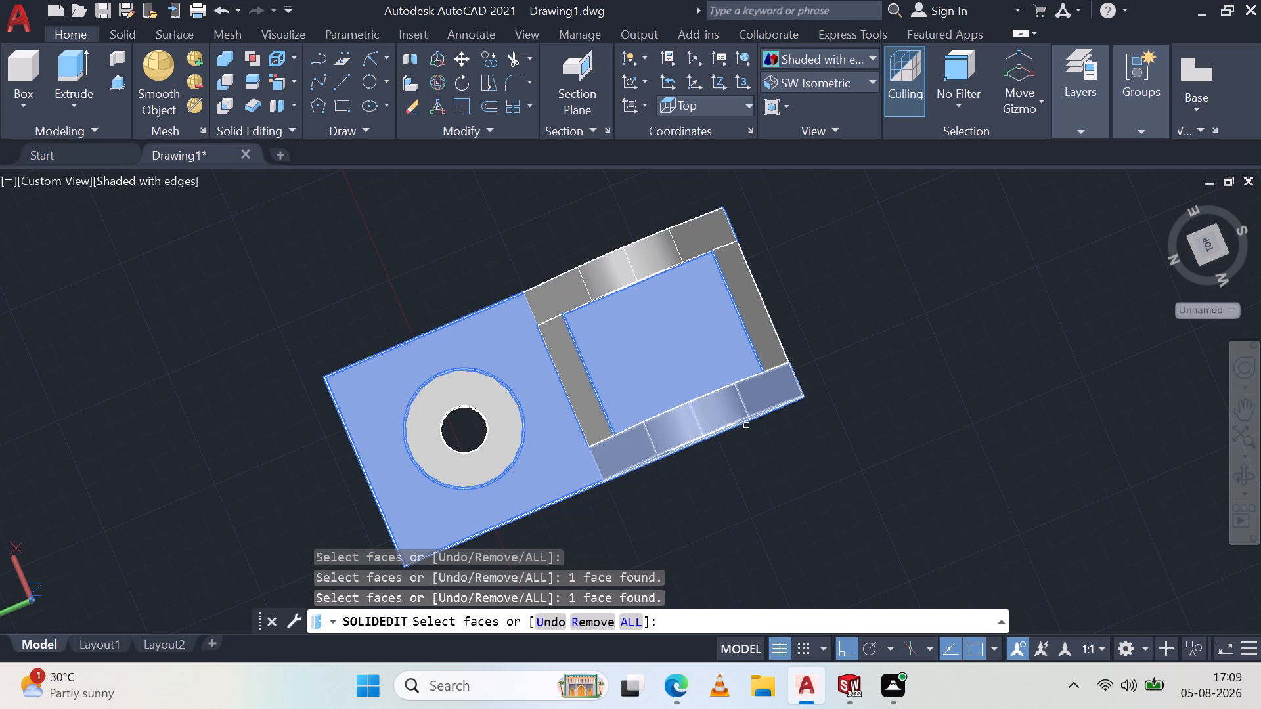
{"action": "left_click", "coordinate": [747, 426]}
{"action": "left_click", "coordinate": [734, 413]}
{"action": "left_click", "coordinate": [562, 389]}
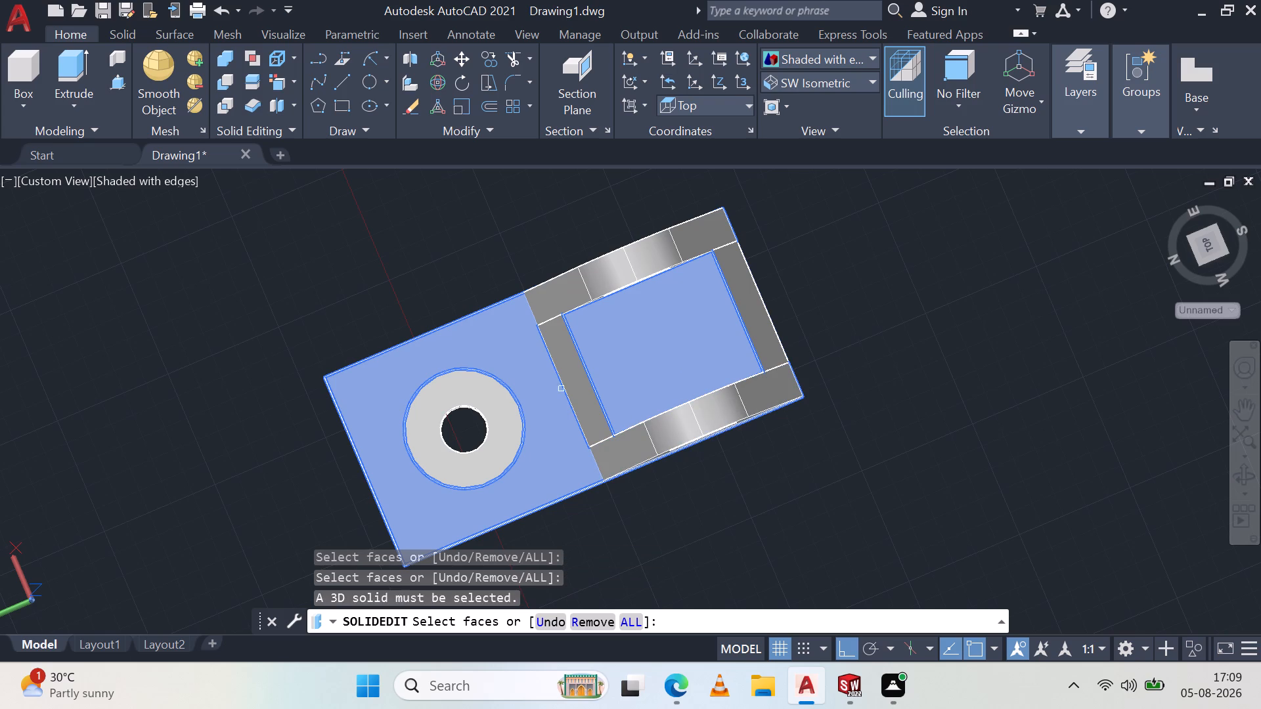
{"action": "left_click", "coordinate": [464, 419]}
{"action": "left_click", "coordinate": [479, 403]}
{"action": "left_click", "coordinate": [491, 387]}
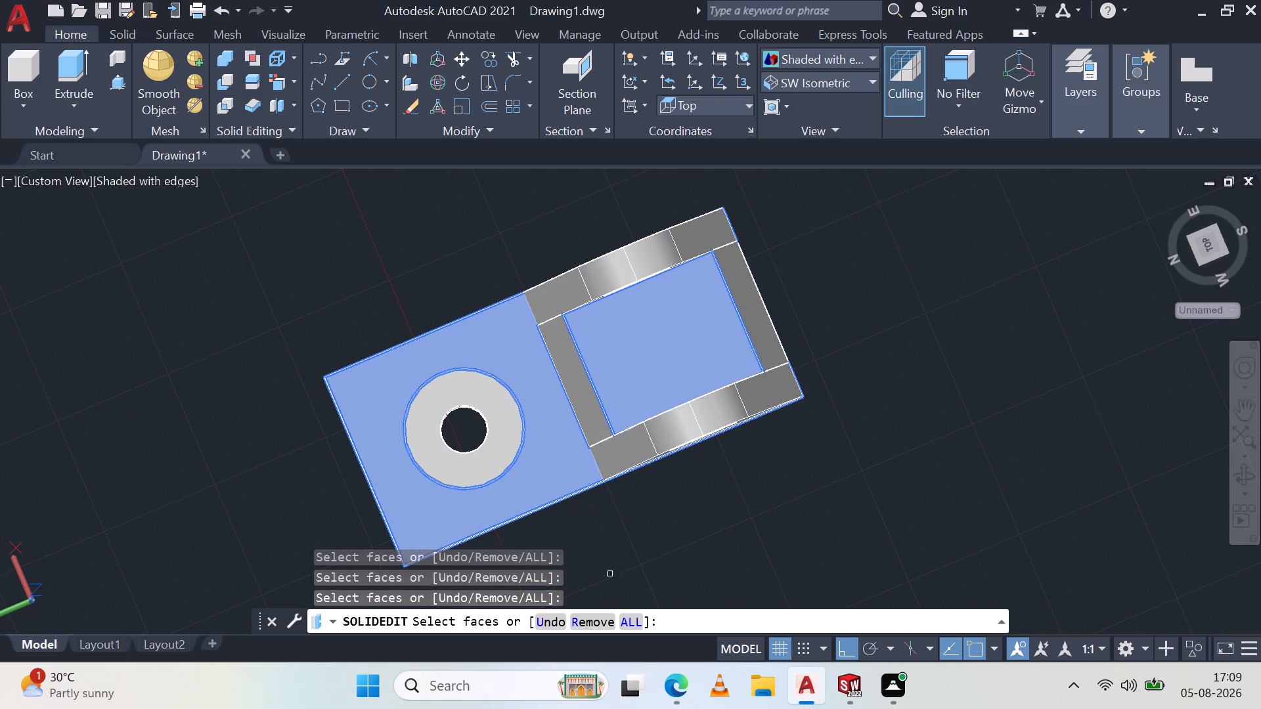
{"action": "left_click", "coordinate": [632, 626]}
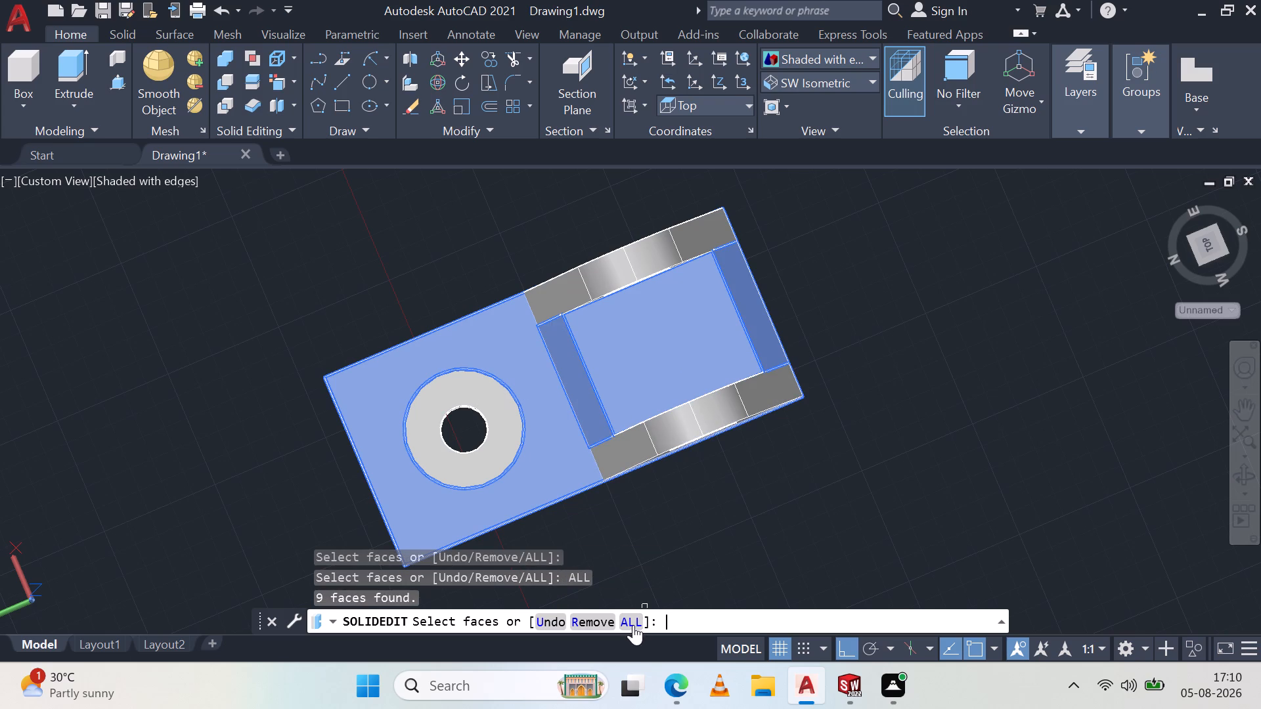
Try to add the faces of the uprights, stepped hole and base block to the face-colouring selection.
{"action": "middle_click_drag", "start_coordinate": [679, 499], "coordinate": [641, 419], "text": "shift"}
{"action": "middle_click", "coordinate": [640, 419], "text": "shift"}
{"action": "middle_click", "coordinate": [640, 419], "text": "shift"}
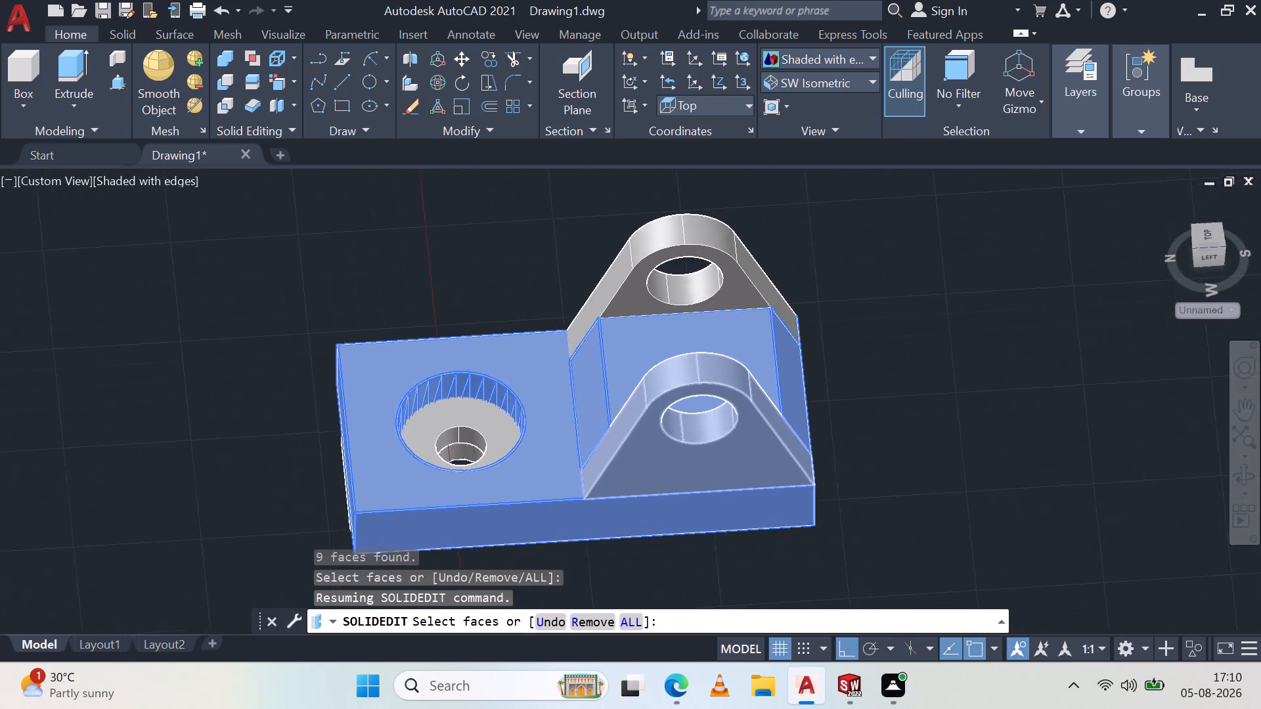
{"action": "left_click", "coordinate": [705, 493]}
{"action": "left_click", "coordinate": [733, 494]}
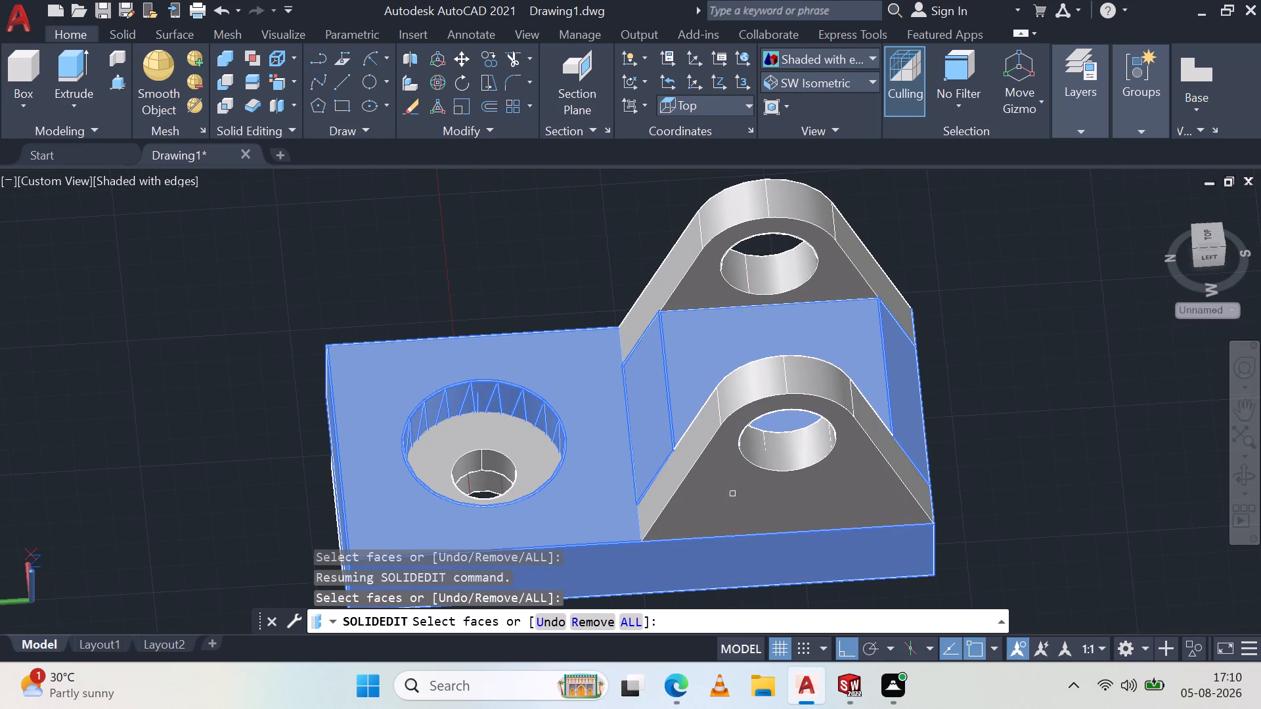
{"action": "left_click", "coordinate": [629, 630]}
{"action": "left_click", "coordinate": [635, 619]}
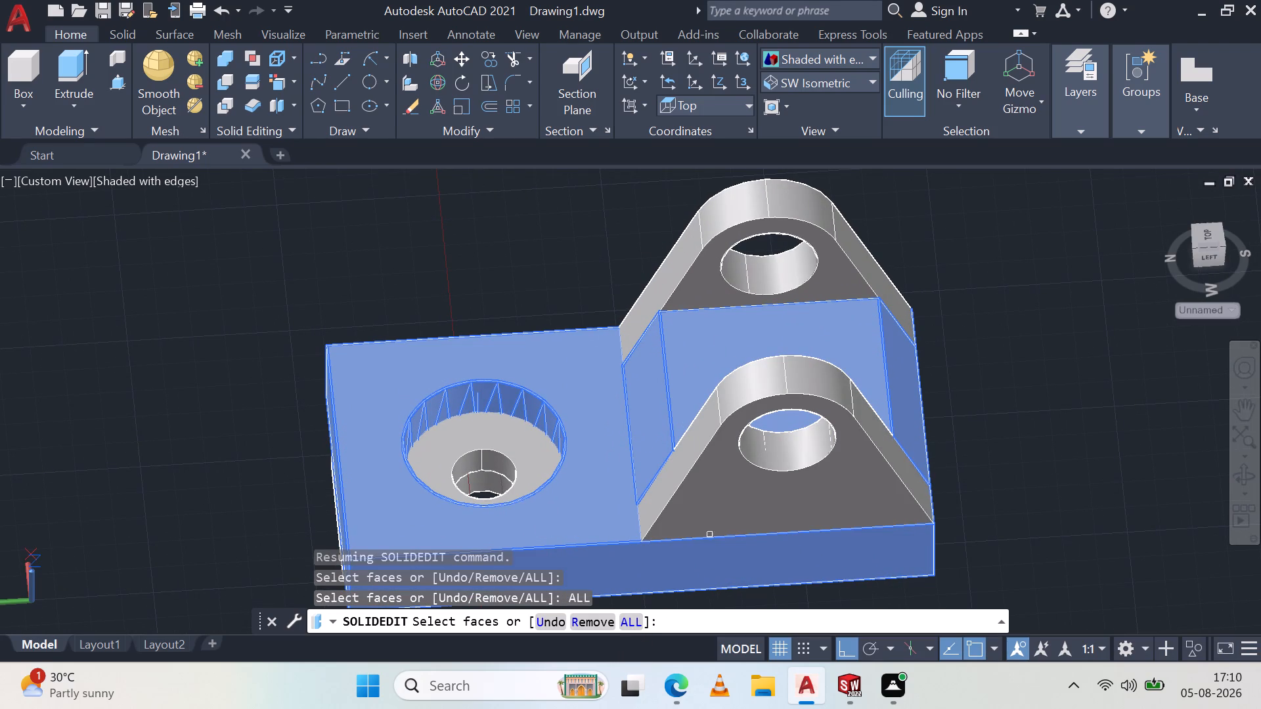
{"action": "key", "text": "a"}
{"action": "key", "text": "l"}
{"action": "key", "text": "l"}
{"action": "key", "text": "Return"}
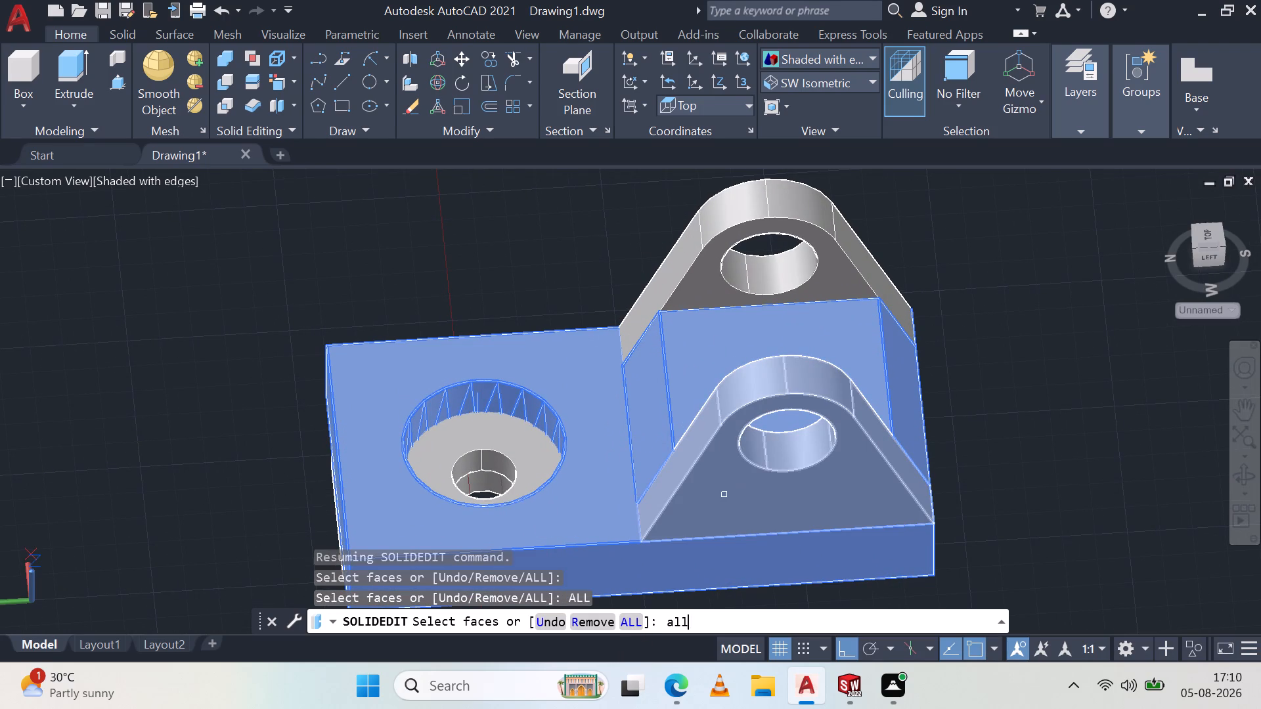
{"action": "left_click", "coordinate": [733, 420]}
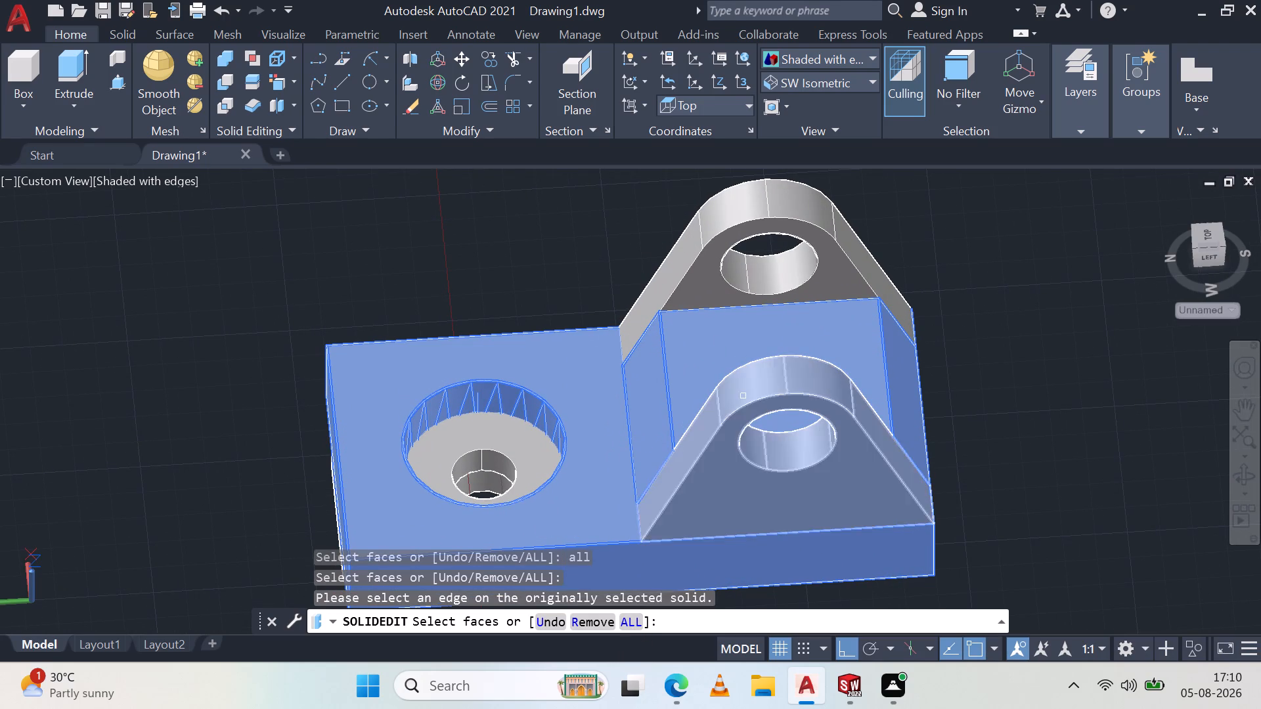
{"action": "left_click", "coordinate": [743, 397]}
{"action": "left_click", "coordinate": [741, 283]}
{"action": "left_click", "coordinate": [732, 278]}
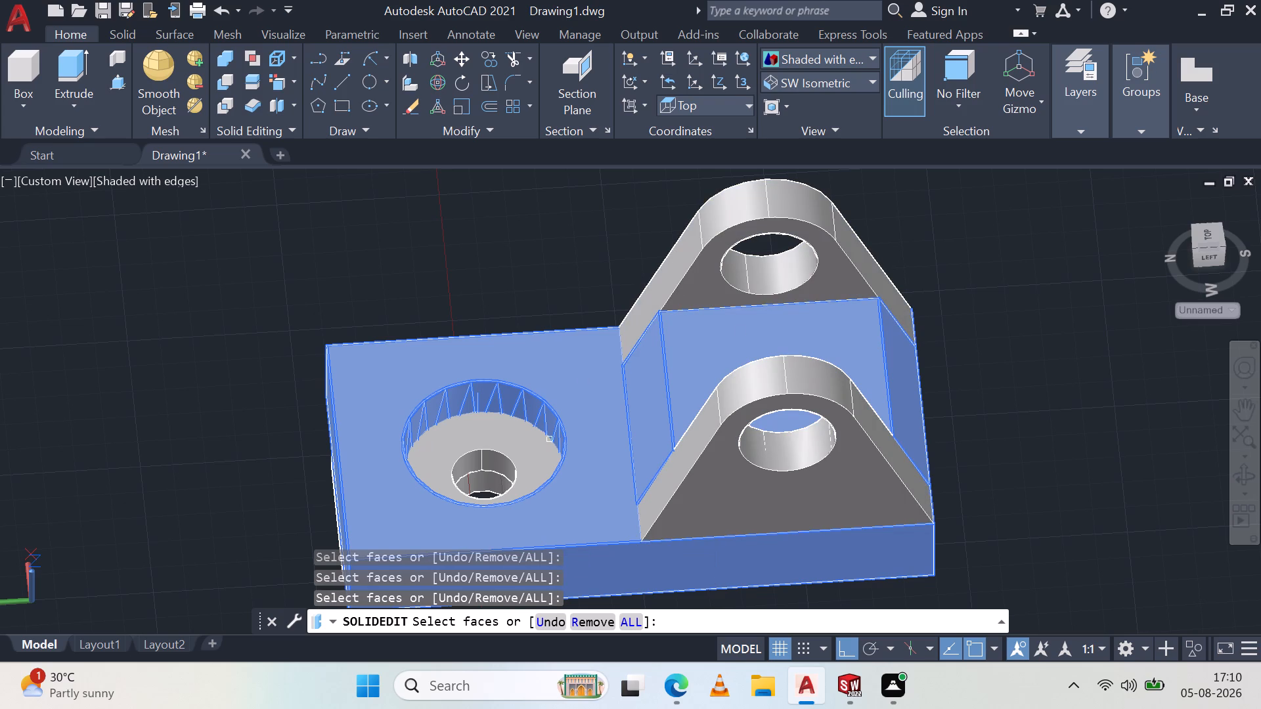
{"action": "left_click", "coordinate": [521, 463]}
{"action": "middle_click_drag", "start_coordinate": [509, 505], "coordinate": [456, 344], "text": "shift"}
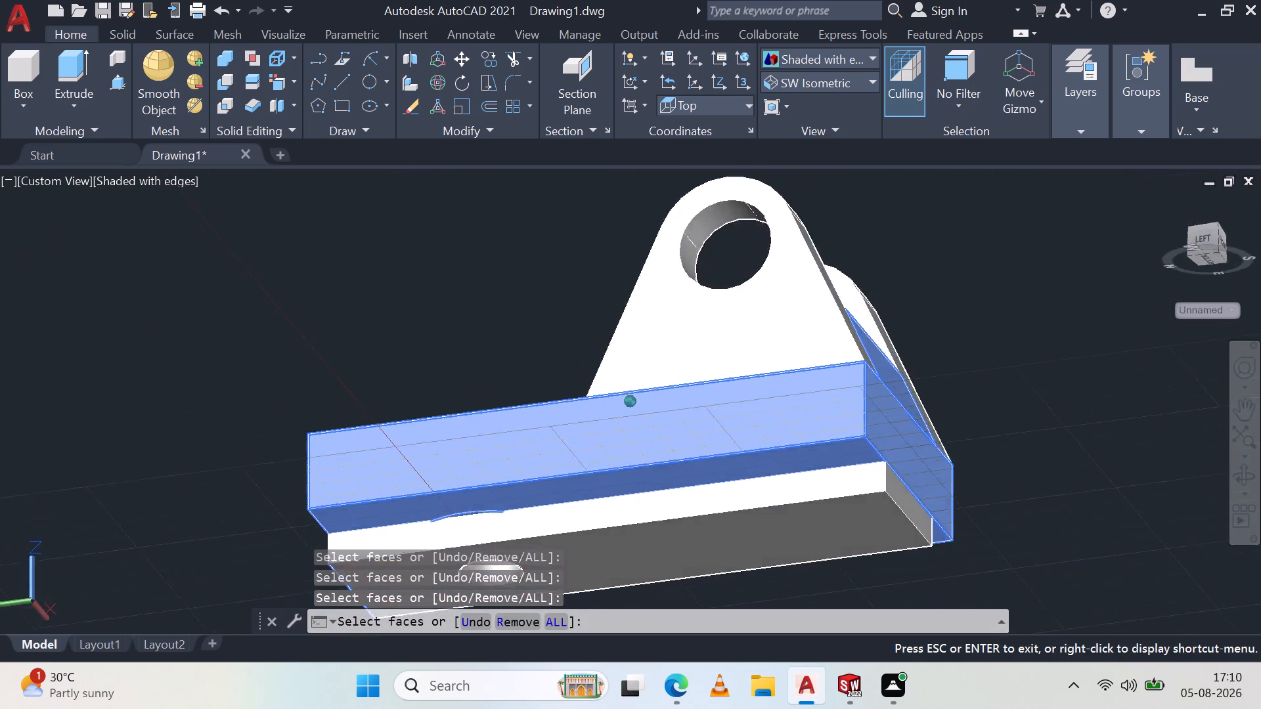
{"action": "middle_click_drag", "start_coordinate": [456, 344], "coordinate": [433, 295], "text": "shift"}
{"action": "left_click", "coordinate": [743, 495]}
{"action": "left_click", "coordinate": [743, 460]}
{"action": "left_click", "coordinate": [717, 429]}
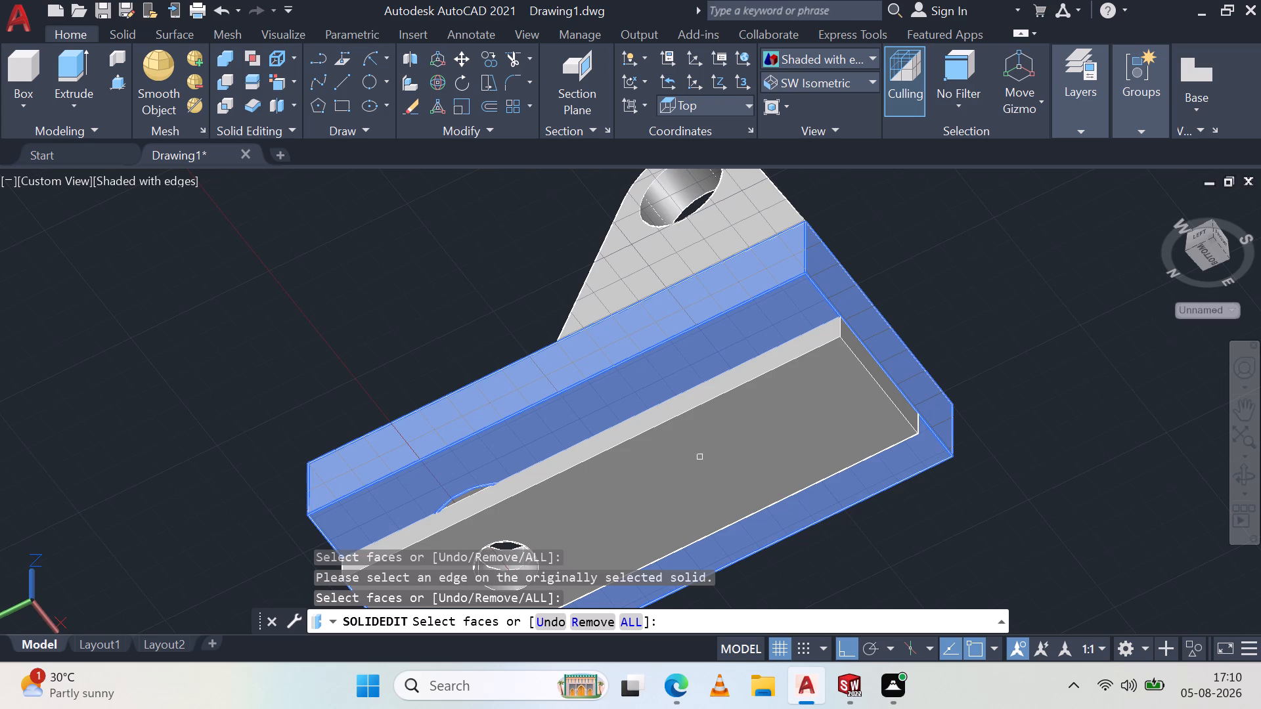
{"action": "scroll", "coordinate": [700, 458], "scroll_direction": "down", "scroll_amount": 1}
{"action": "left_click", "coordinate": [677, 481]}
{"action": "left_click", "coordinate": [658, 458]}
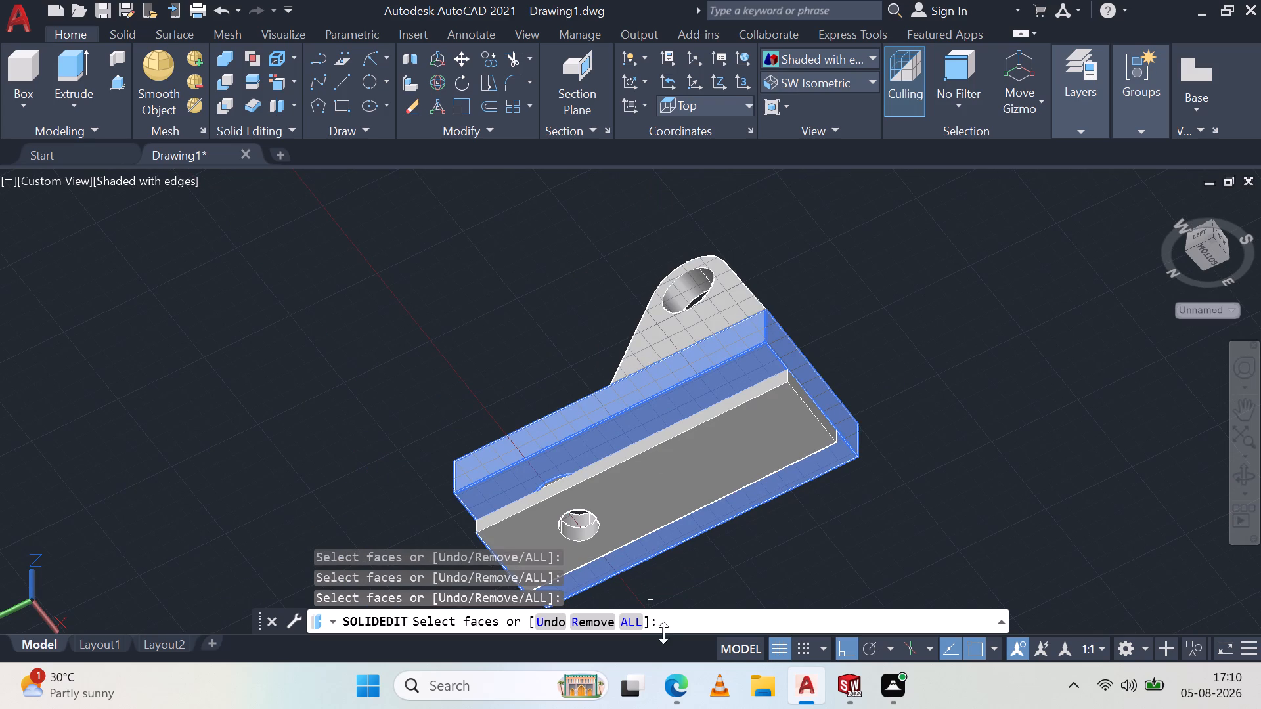
Colour all faces of the upright on the part's left side yellow, including its hole.
{"action": "left_click", "coordinate": [291, 78]}
{"action": "left_click", "coordinate": [351, 393]}
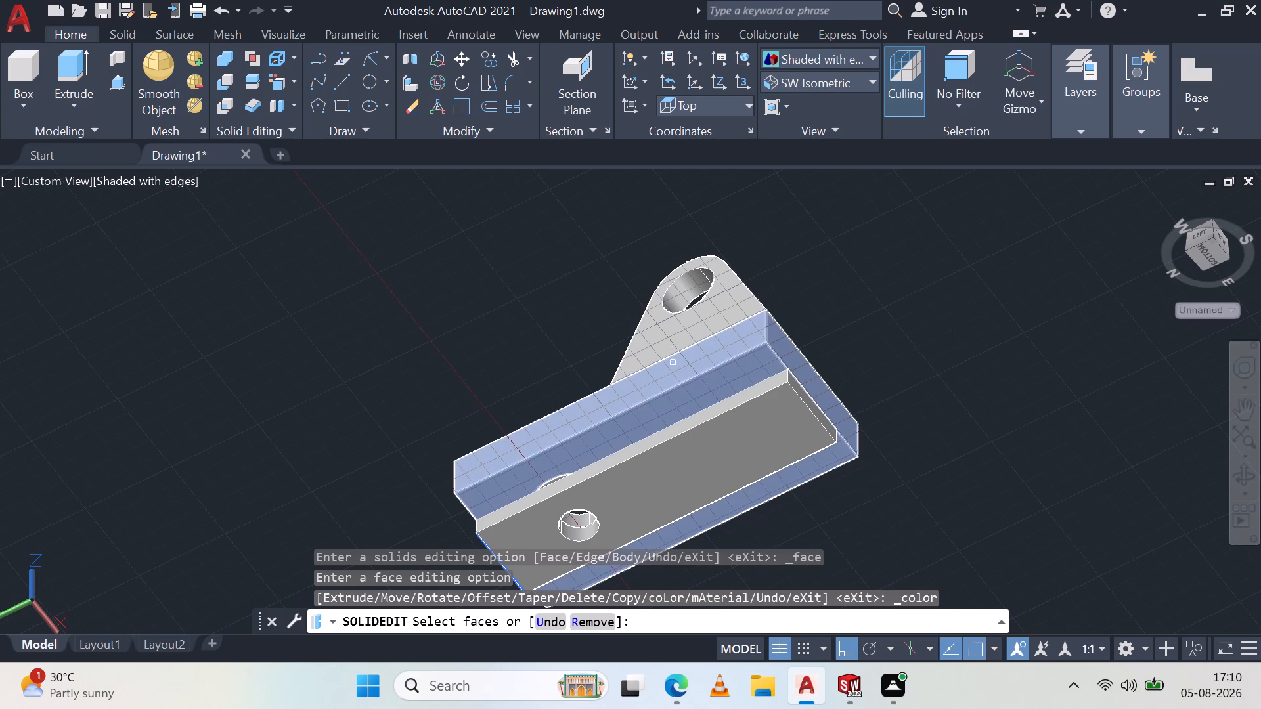
{"action": "left_click", "coordinate": [675, 327]}
{"action": "left_click", "coordinate": [763, 439]}
{"action": "left_click", "coordinate": [741, 405]}
{"action": "left_click", "coordinate": [707, 354]}
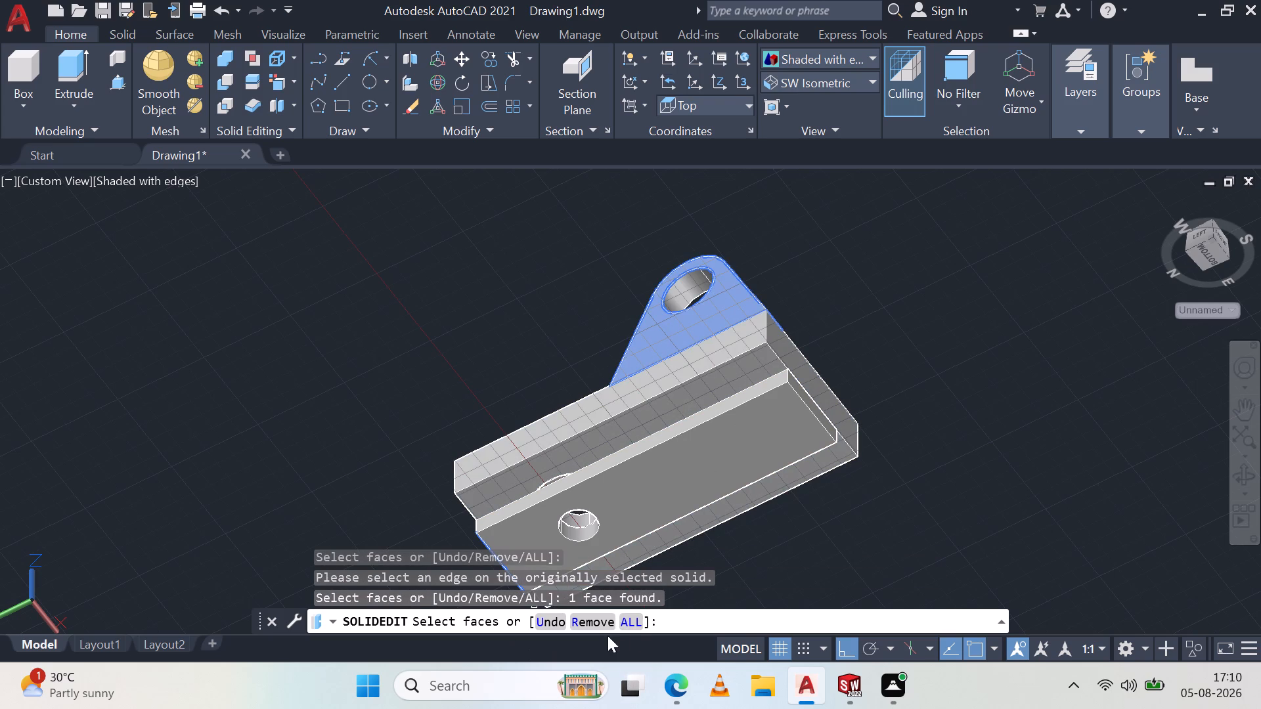
{"action": "left_click", "coordinate": [631, 622]}
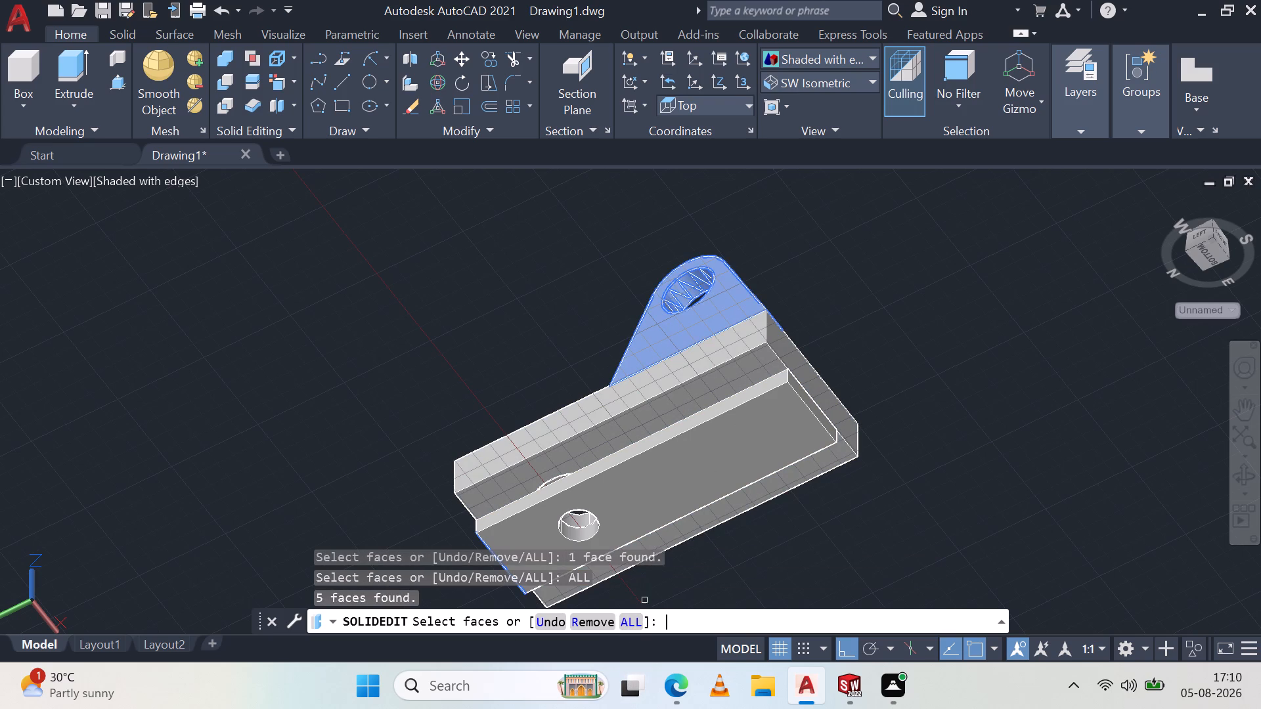
{"action": "left_click", "coordinate": [693, 477]}
{"action": "left_click", "coordinate": [664, 443]}
{"action": "left_click", "coordinate": [623, 408]}
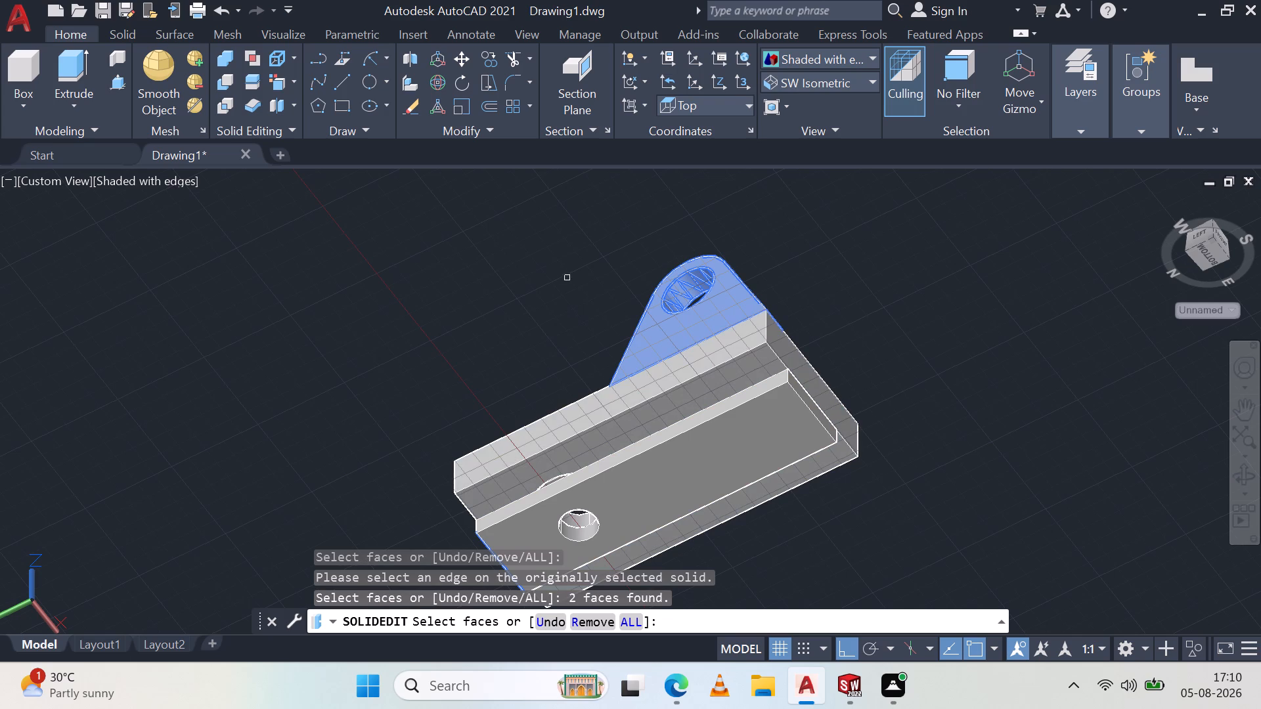
{"action": "left_click", "coordinate": [652, 419]}
{"action": "left_click", "coordinate": [690, 383]}
{"action": "left_click", "coordinate": [692, 381]}
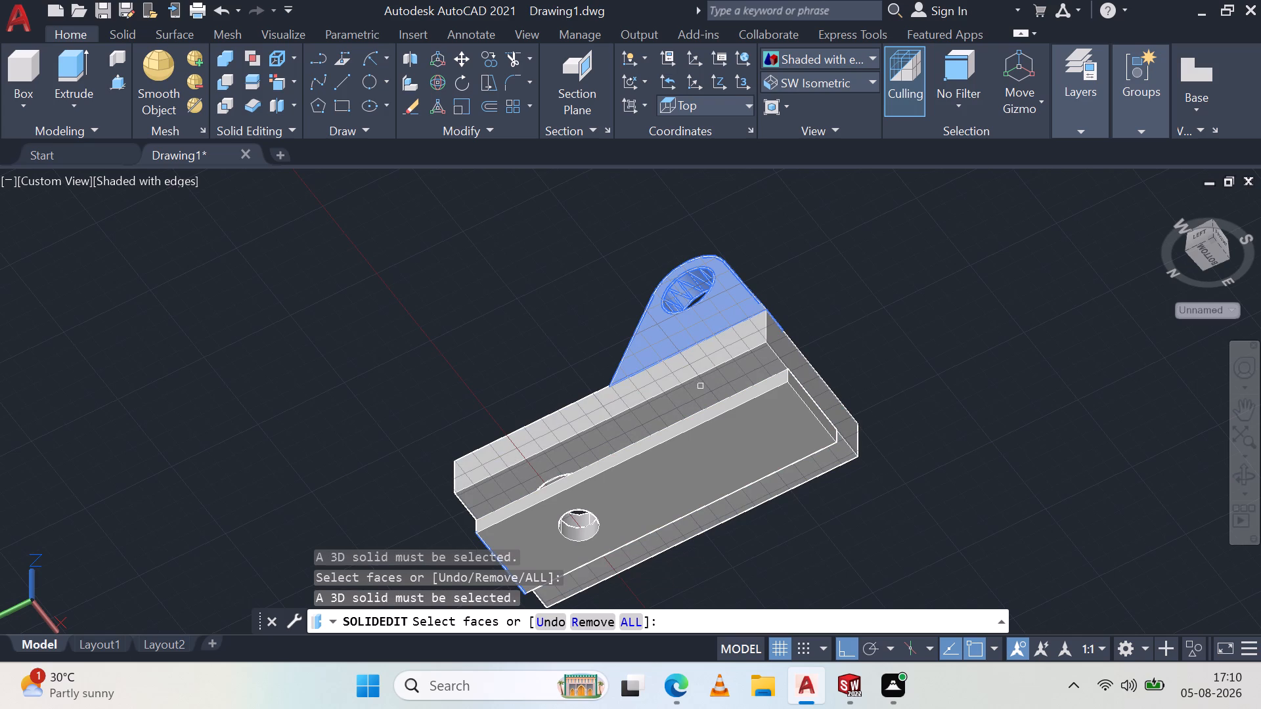
{"action": "left_click", "coordinate": [703, 388]}
{"action": "left_click_drag", "start_coordinate": [709, 394], "coordinate": [717, 401]}
{"action": "double_click", "coordinate": [717, 402]}
{"action": "left_click", "coordinate": [747, 446]}
{"action": "left_click", "coordinate": [747, 461]}
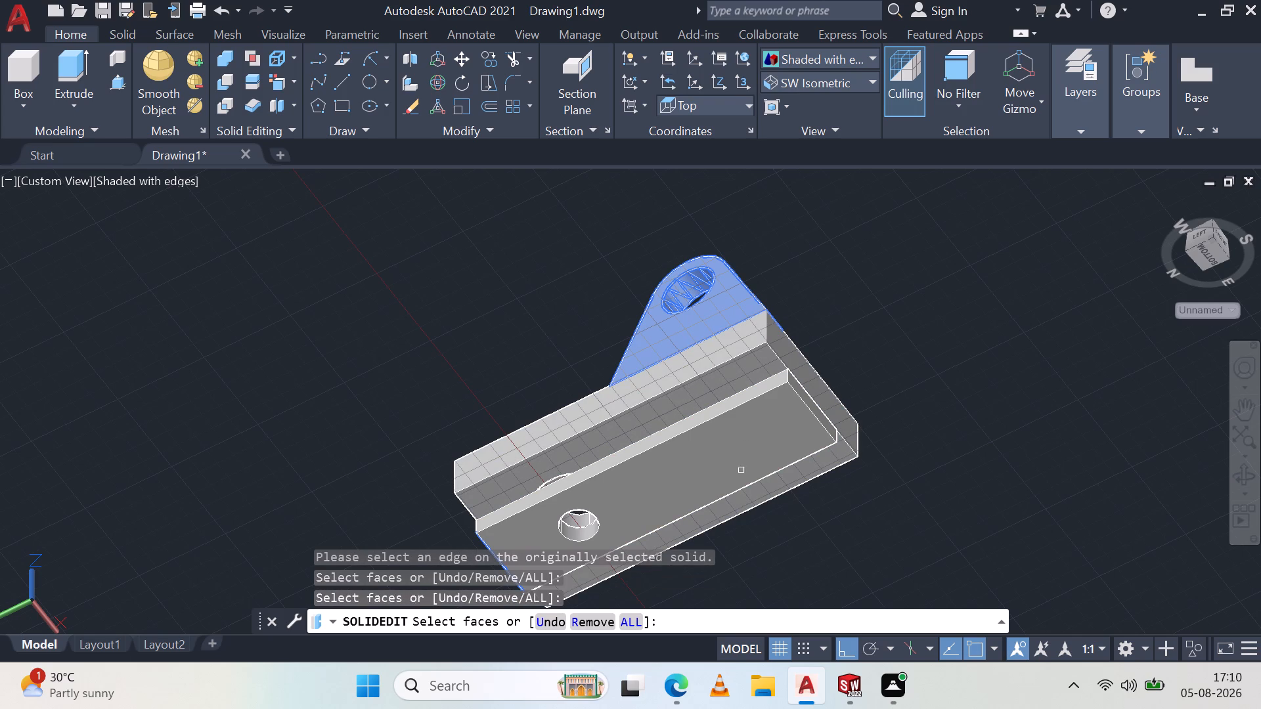
{"action": "key", "text": "space"}
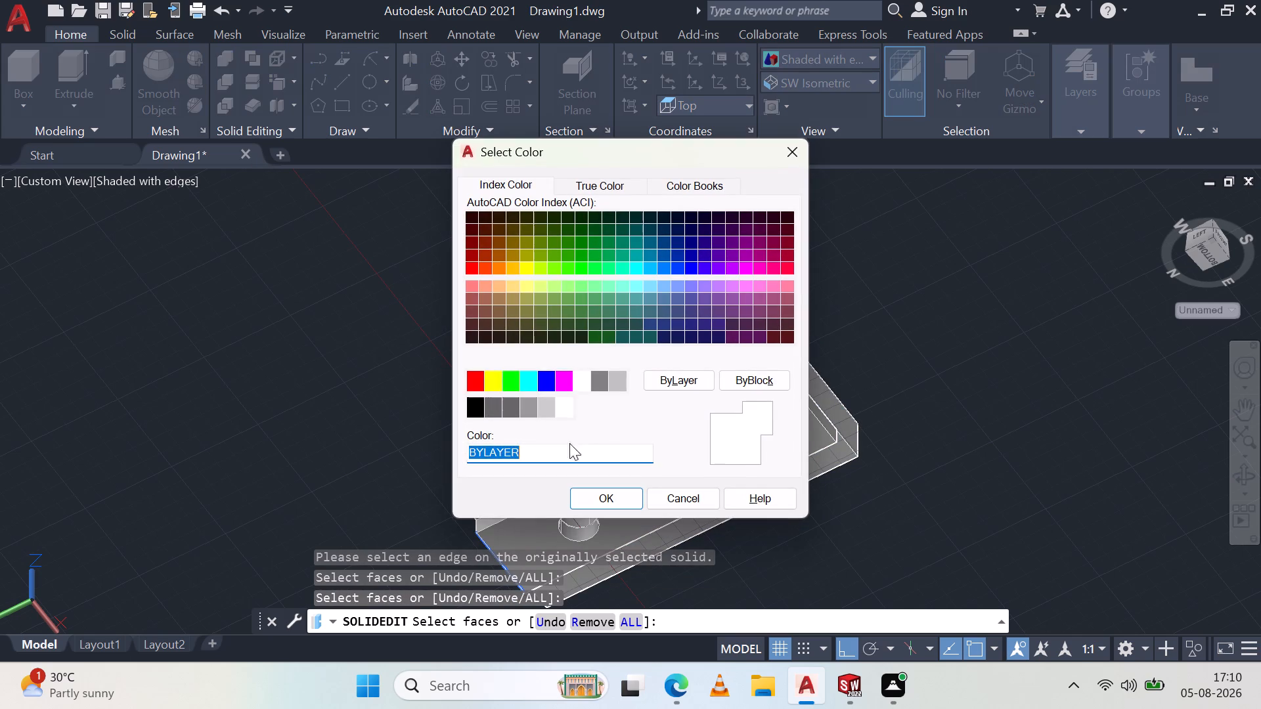
{"action": "left_click", "coordinate": [492, 374]}
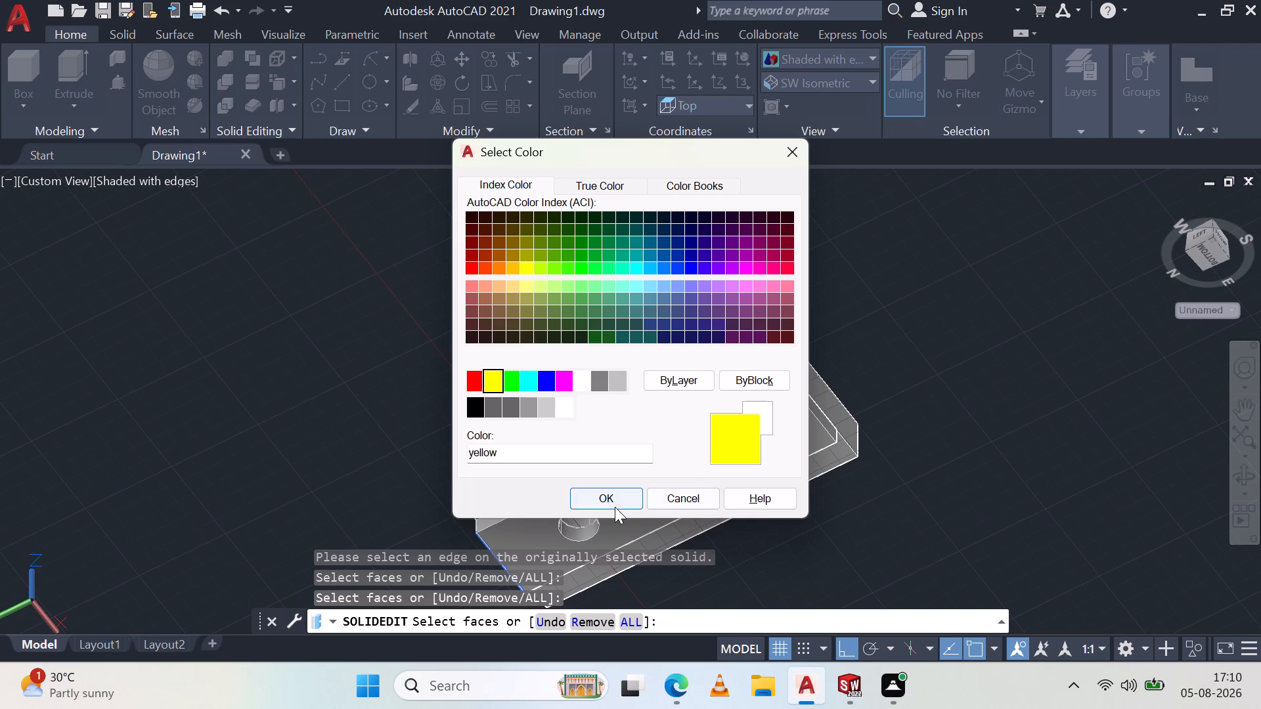
{"action": "left_click", "coordinate": [614, 505]}
{"action": "key", "text": "Escape"}
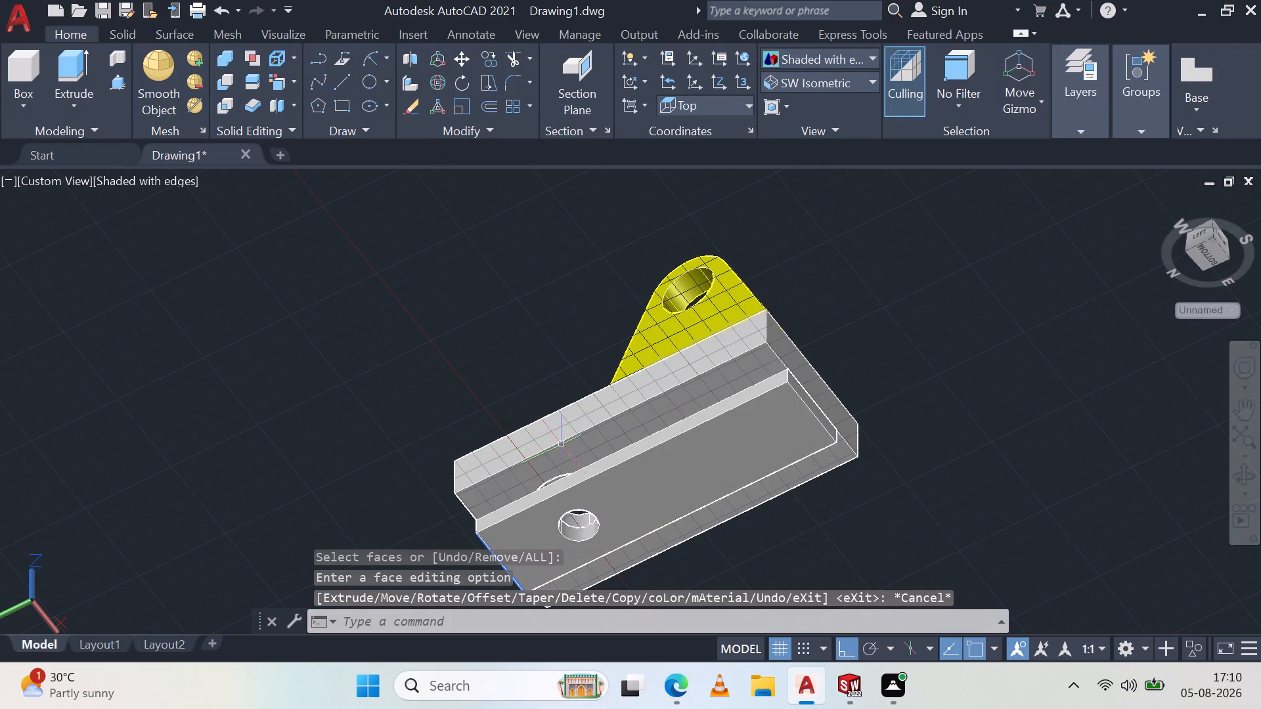
Examine the coloured upright and the rest of the part from the back, front and left sides.
{"action": "middle_click_drag", "start_coordinate": [437, 334], "coordinate": [644, 477], "text": "shift"}
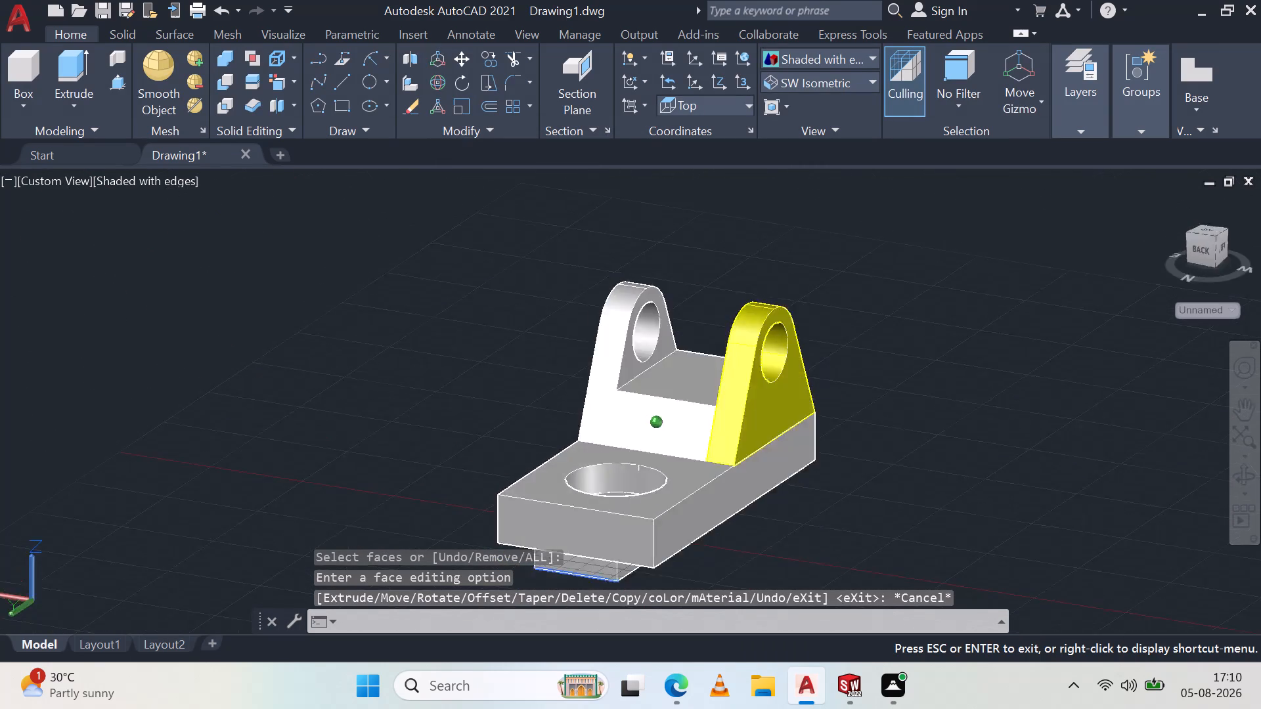
{"action": "middle_click_drag", "start_coordinate": [644, 477], "coordinate": [301, 442], "text": "shift"}
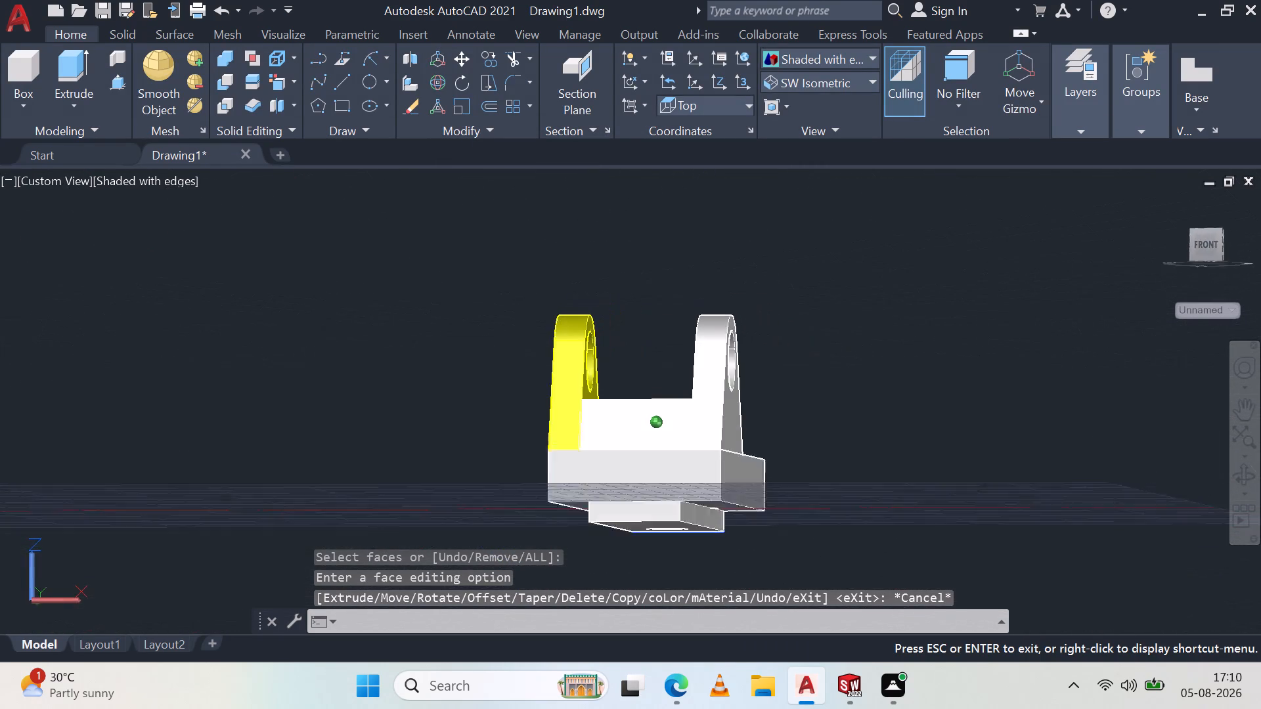
{"action": "middle_click_drag", "start_coordinate": [301, 442], "coordinate": [504, 471], "text": "shift"}
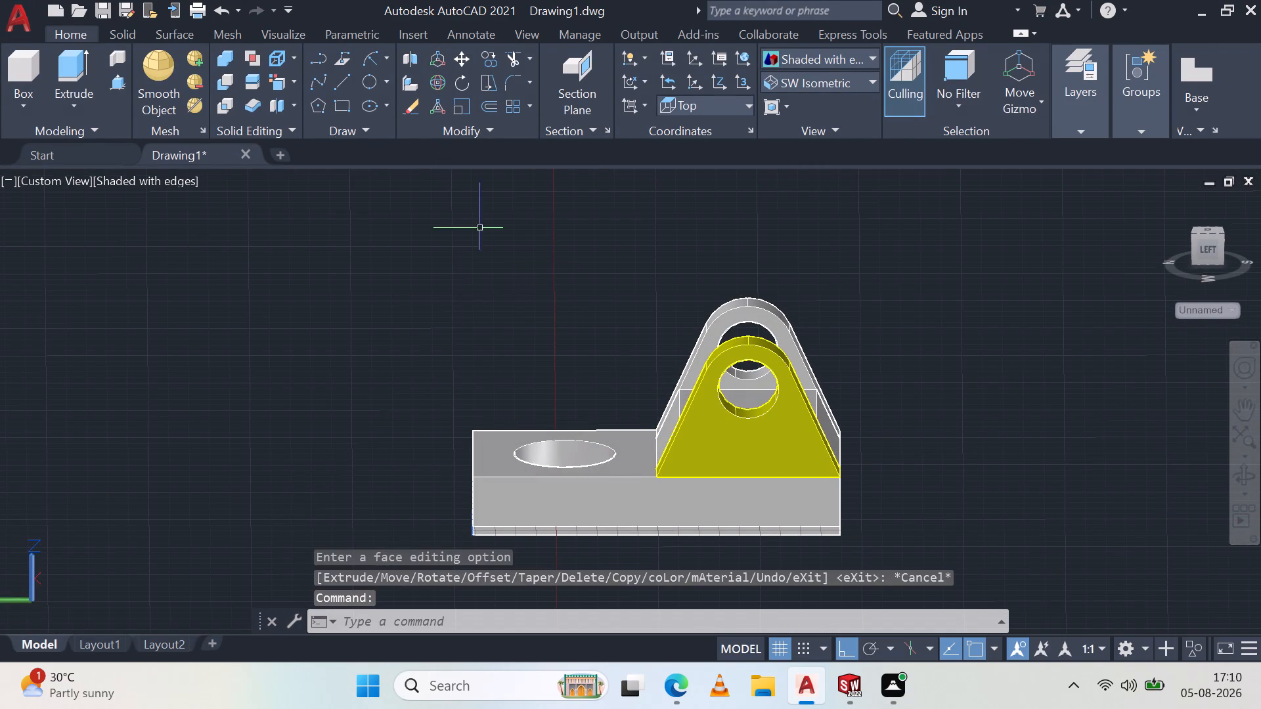
{"action": "middle_click_drag", "start_coordinate": [845, 395], "coordinate": [725, 361]}
{"action": "middle_click", "coordinate": [725, 361]}
{"action": "key", "text": "Escape"}
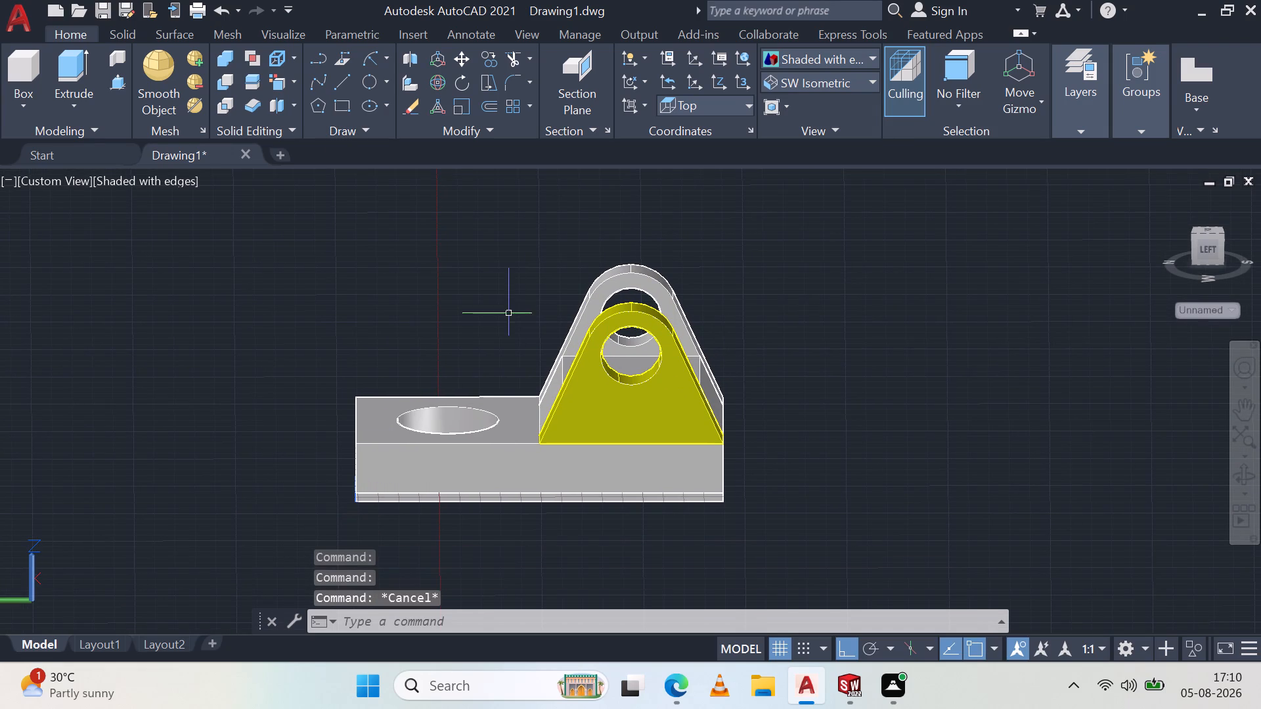
{"action": "key", "text": "Escape"}
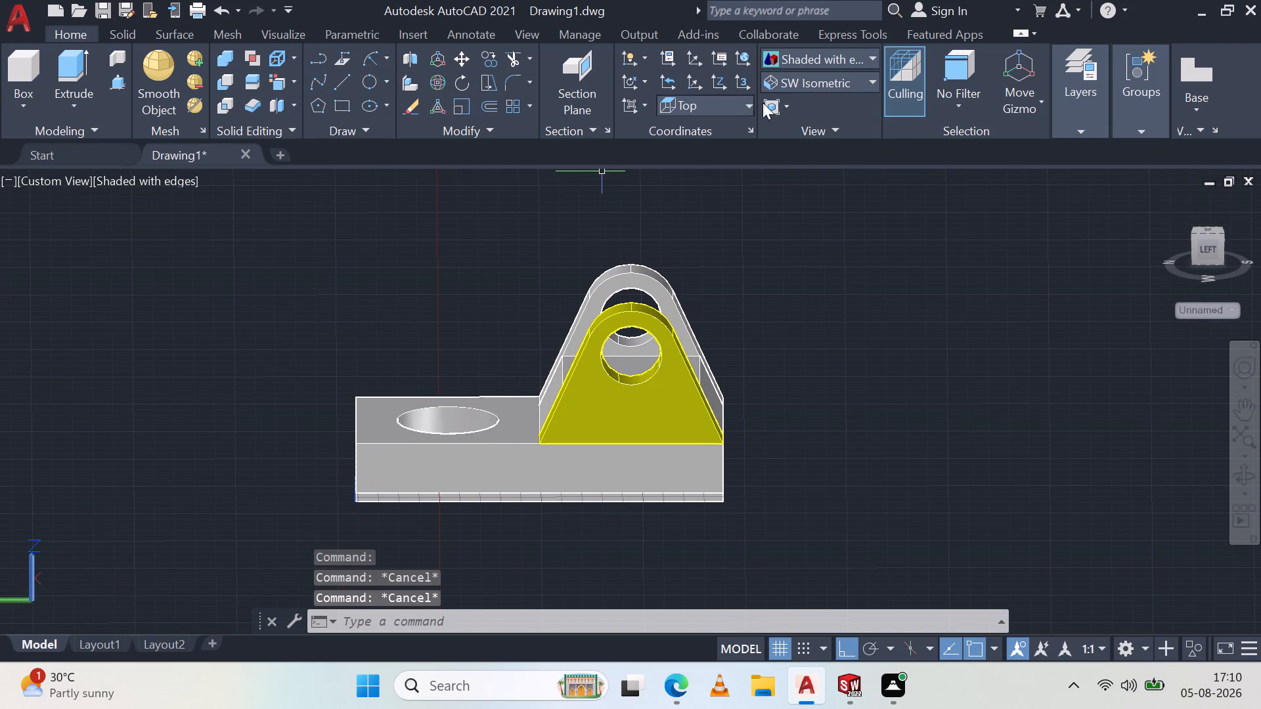
Change the model's visual style to Shaded.
{"action": "left_click", "coordinate": [843, 54]}
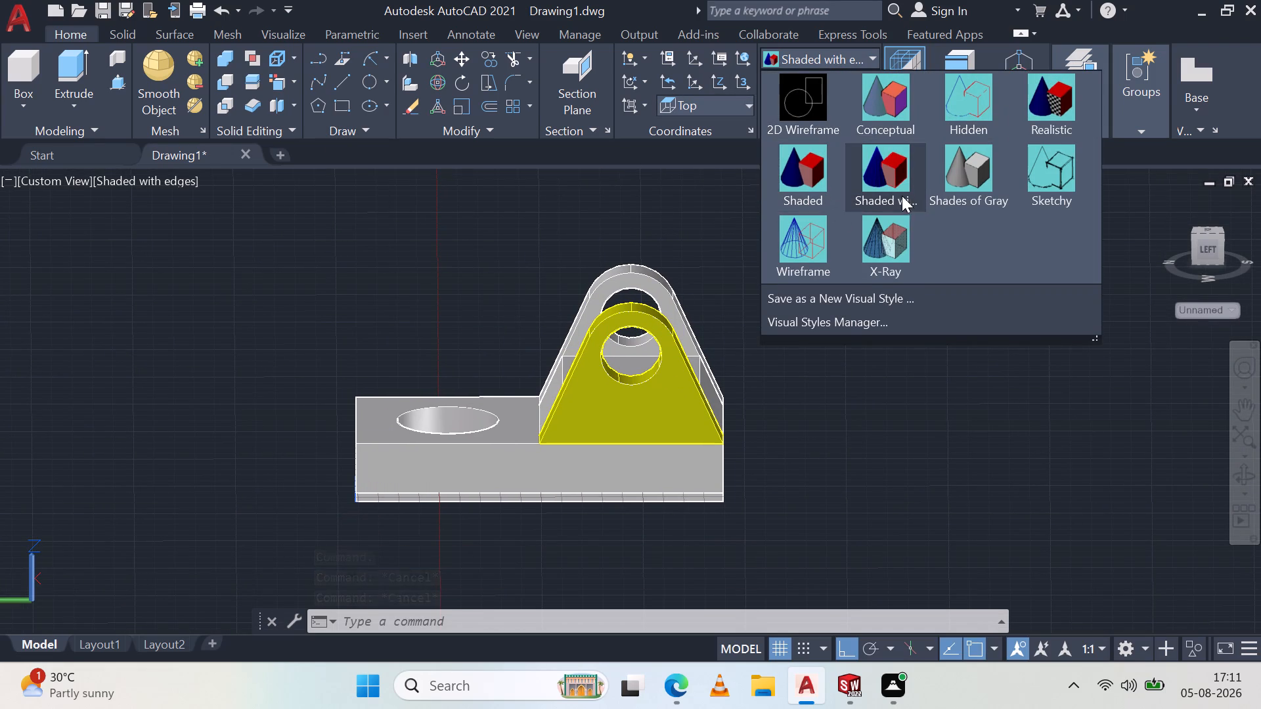
{"action": "left_click", "coordinate": [802, 184]}
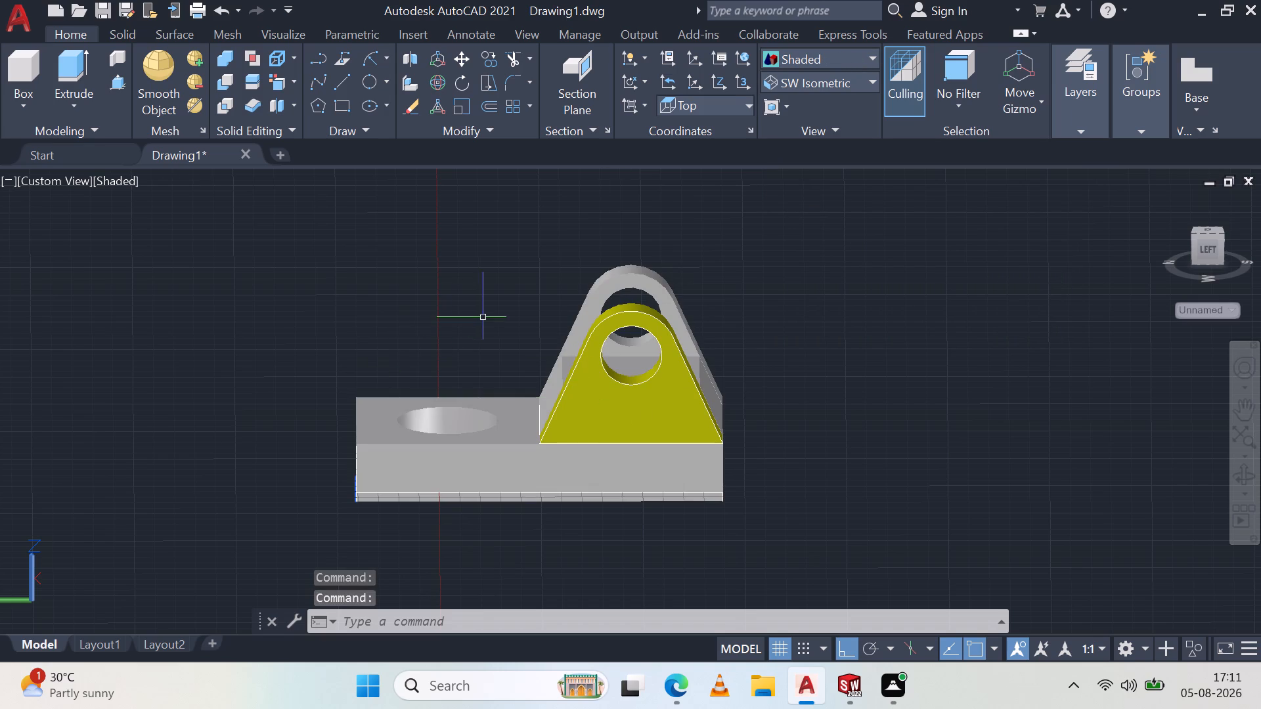
{"action": "key", "text": "Escape"}
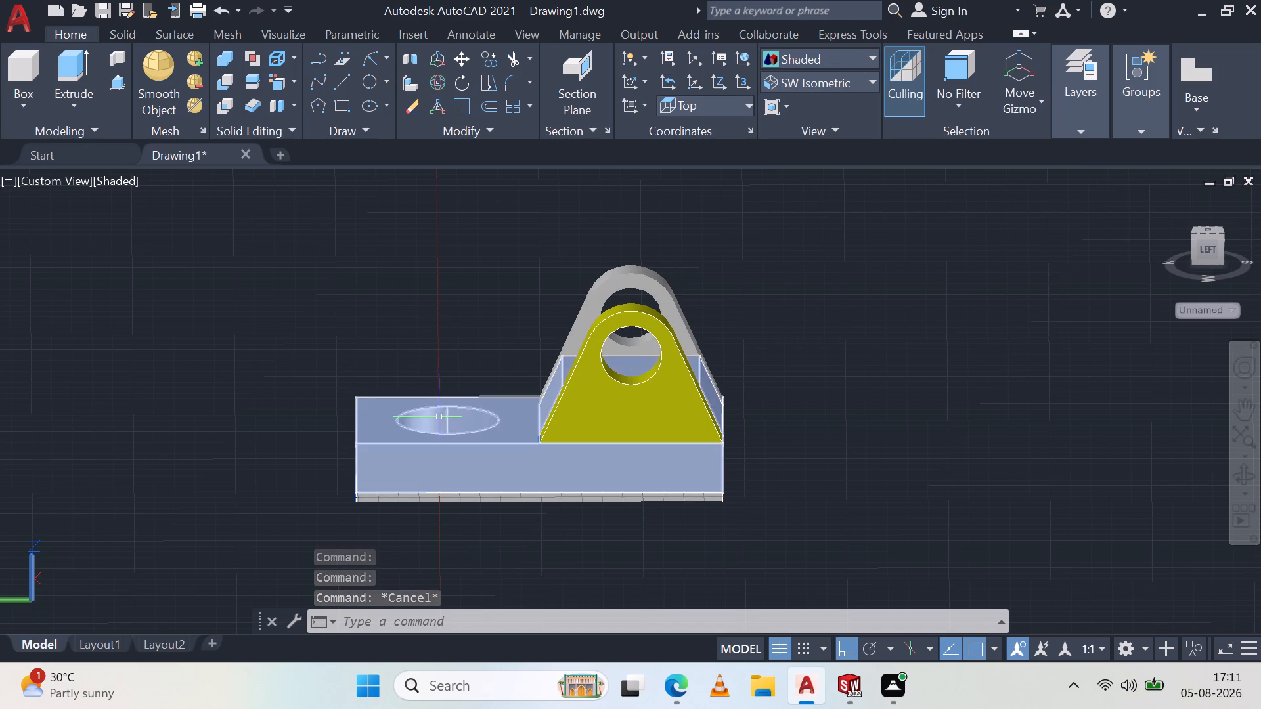
Undo the Shaded visual style, the view changes and the yellow face colouring of the upright, and clear the selection.
{"action": "key", "text": "ctrl+z"}
{"action": "key", "text": "ctrl+z"}
{"action": "key", "text": "ctrl+z"}
{"action": "key", "text": "ctrl+z"}
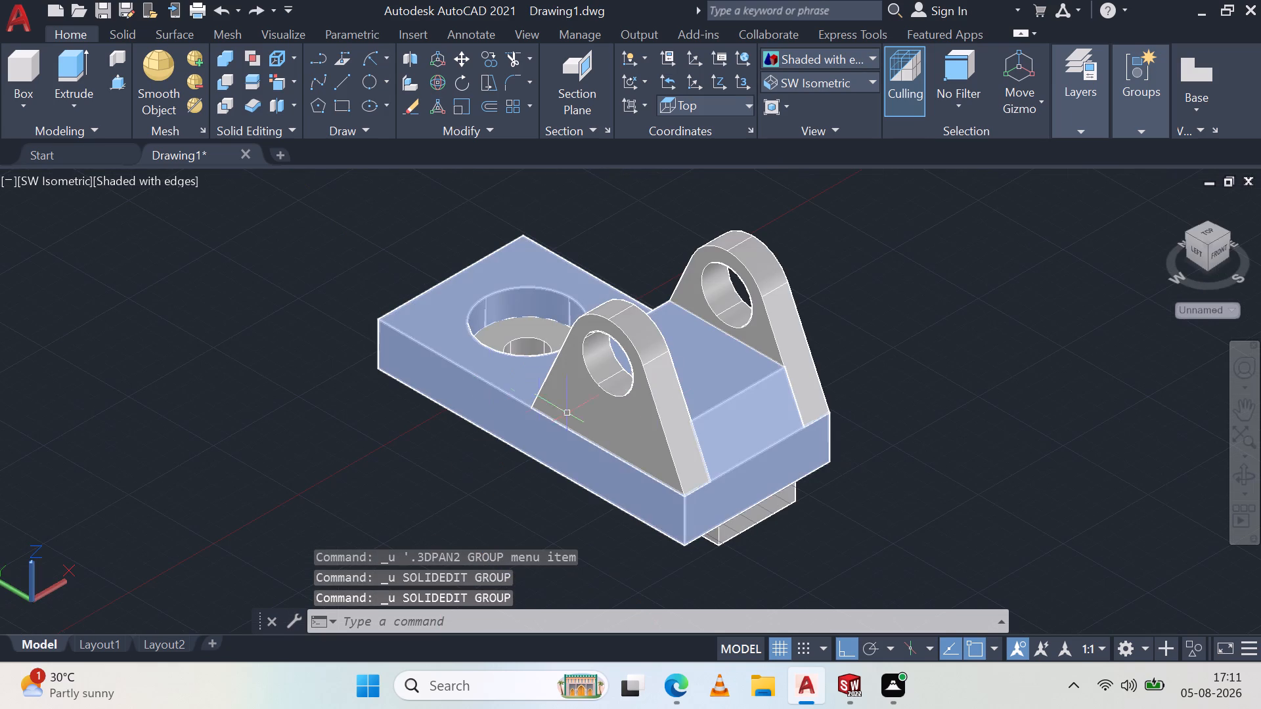
{"action": "key", "text": "Escape"}
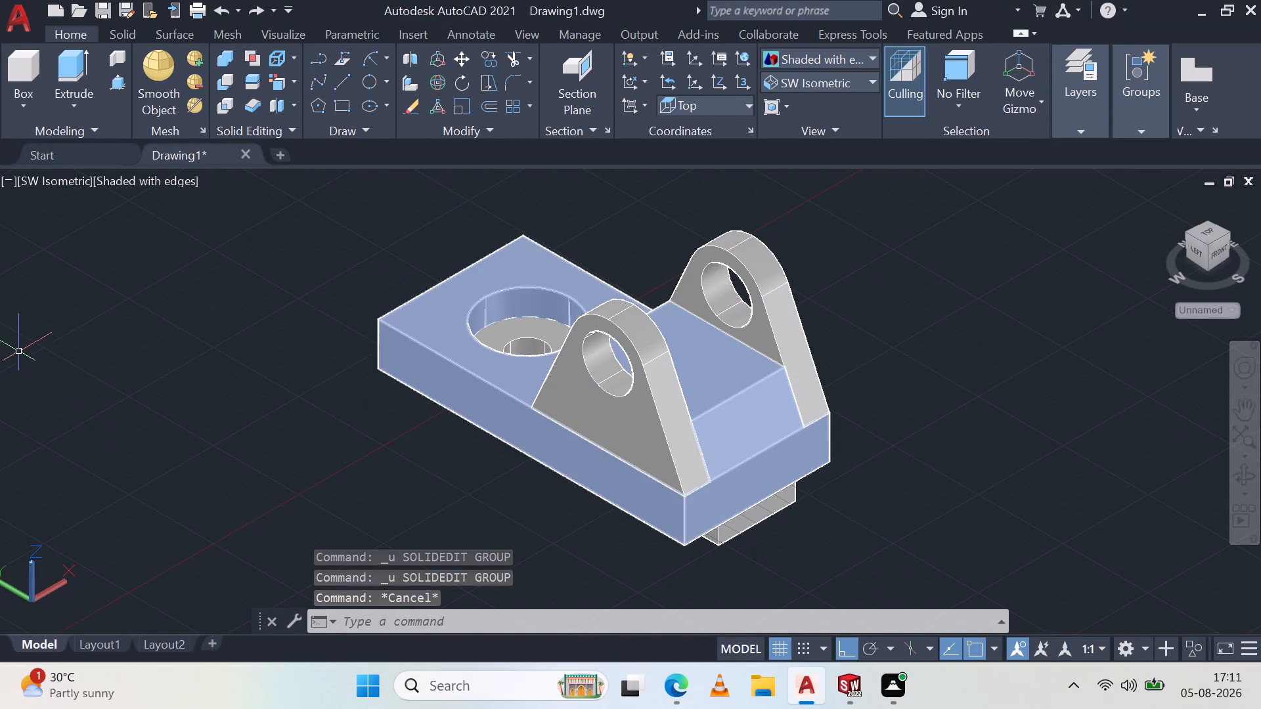
{"action": "key", "text": "Escape"}
Save the drawing in Documents as "autocad mechanicaal 3d part" in AutoCAD 2018 Drawing format.
{"action": "middle_click_drag", "start_coordinate": [445, 393], "coordinate": [441, 432]}
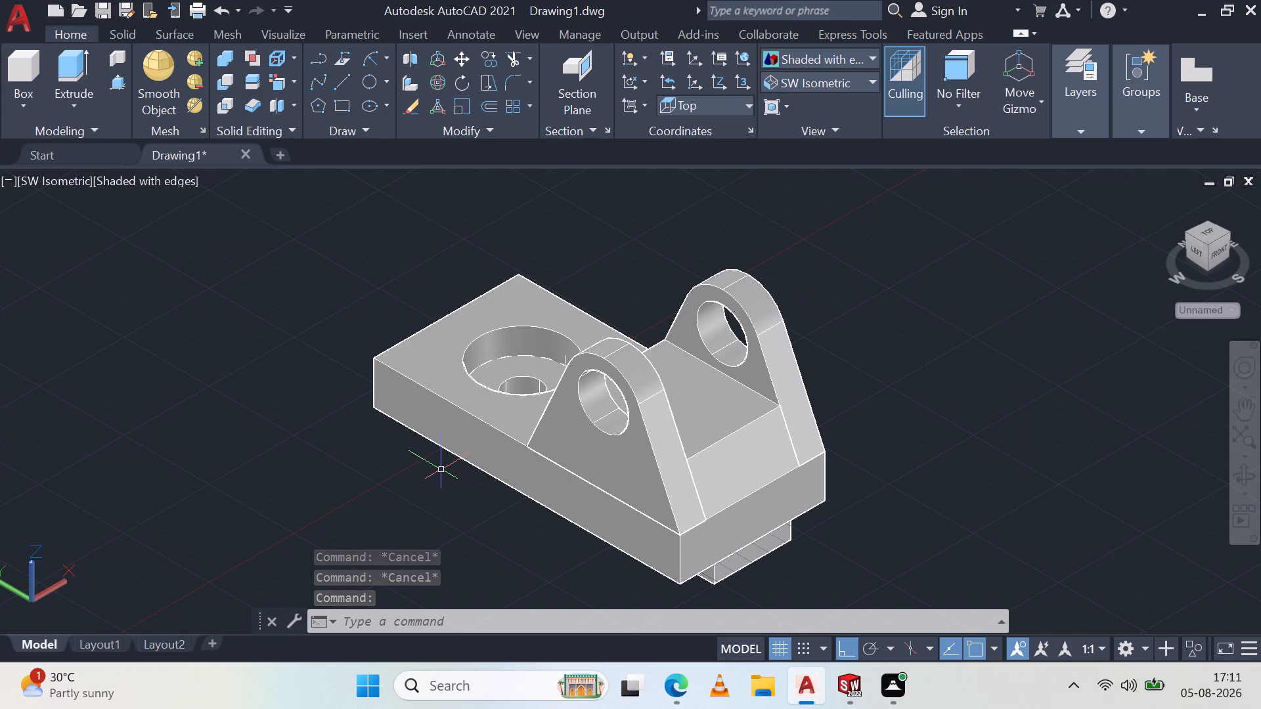
{"action": "left_click", "coordinate": [22, 29]}
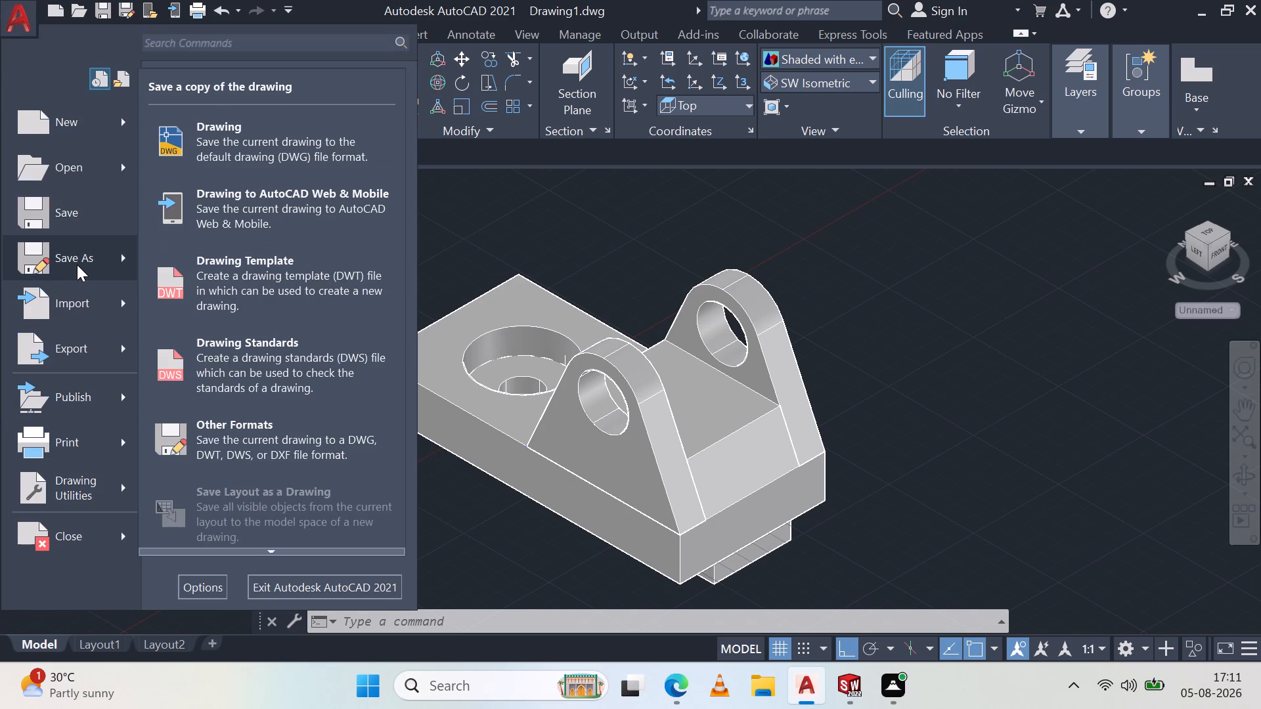
{"action": "left_click", "coordinate": [77, 264]}
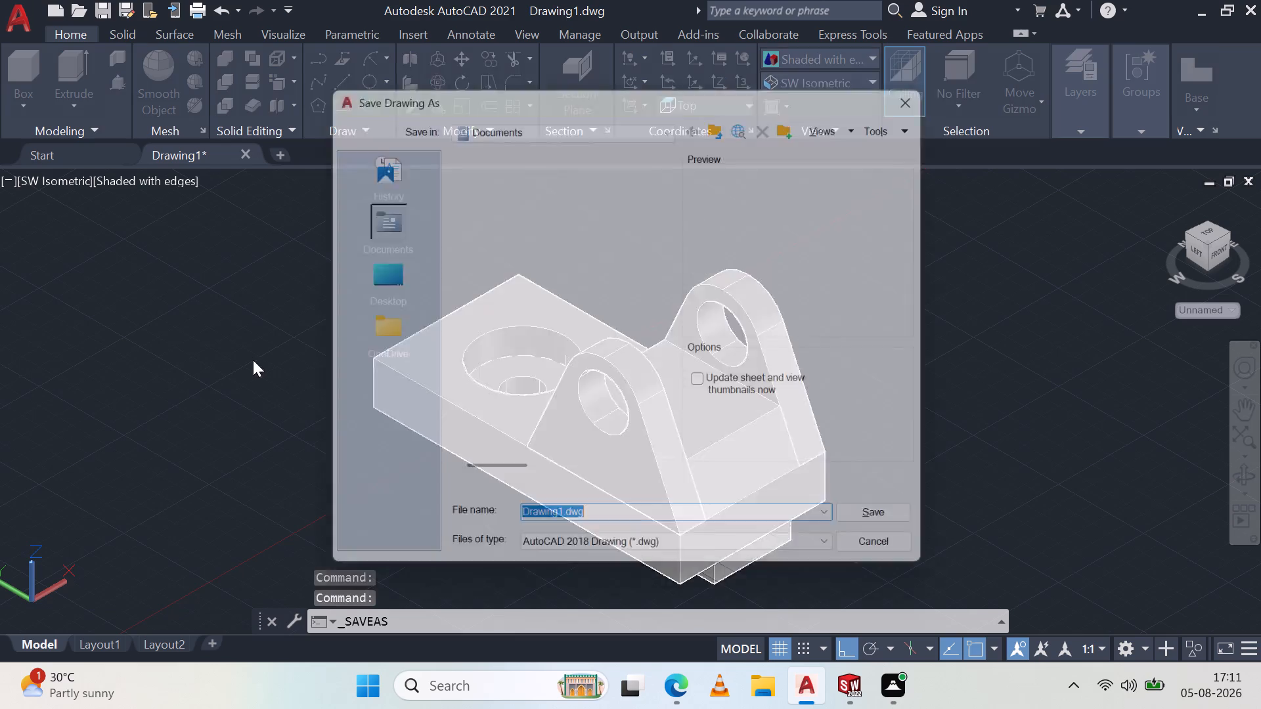
{"action": "left_click", "coordinate": [629, 526]}
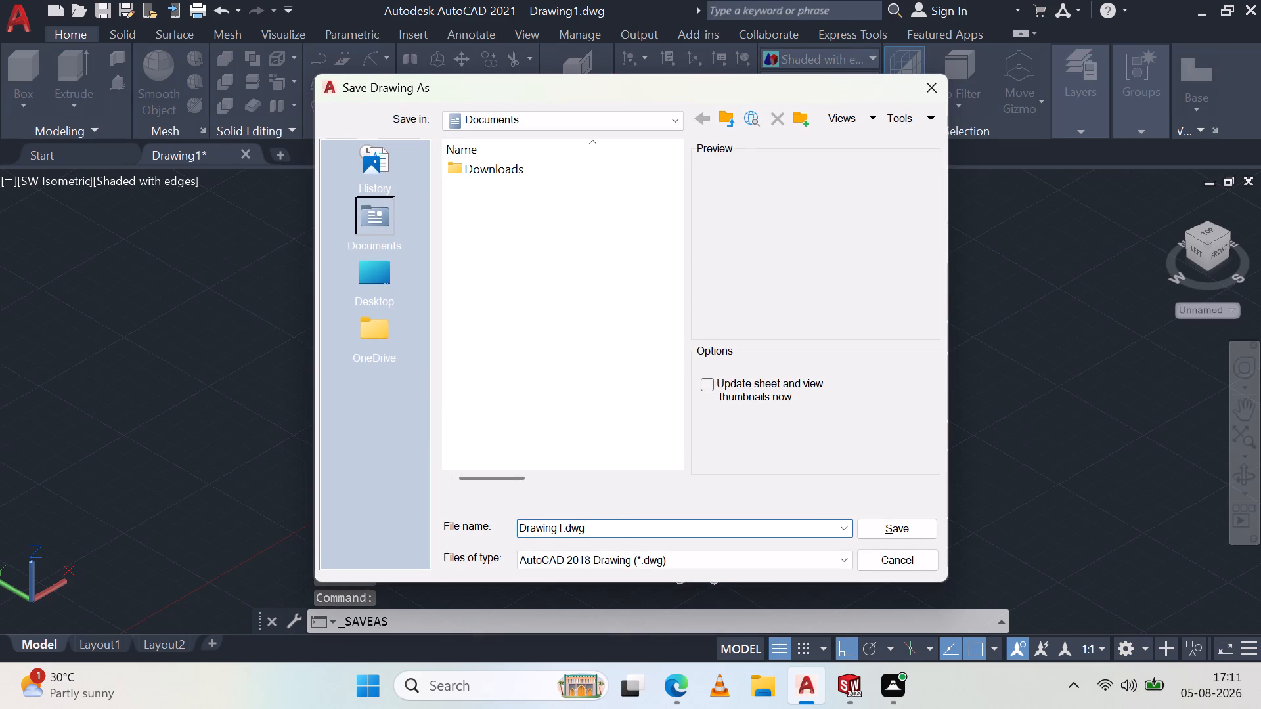
{"action": "key", "text": "BackSpace"}
{"action": "key", "text": "BackSpace"}
{"action": "key", "text": "BackSpace"}
{"action": "key", "text": "BackSpace"}
{"action": "key", "text": "BackSpace"}
{"action": "key", "text": "BackSpace"}
{"action": "key", "text": "BackSpace"}
{"action": "key", "text": "BackSpace"}
{"action": "key", "text": "BackSpace"}
{"action": "key", "text": "BackSpace"}
{"action": "key", "text": "BackSpace"}
{"action": "key", "text": "BackSpace"}
{"action": "key", "text": "BackSpace"}
{"action": "key", "text": "BackSpace"}
{"action": "key", "text": "BackSpace"}
{"action": "key", "text": "BackSpace"}
{"action": "key", "text": "BackSpace"}
{"action": "key", "text": "BackSpace"}
{"action": "key", "text": "BackSpace"}
{"action": "key", "text": "BackSpace"}
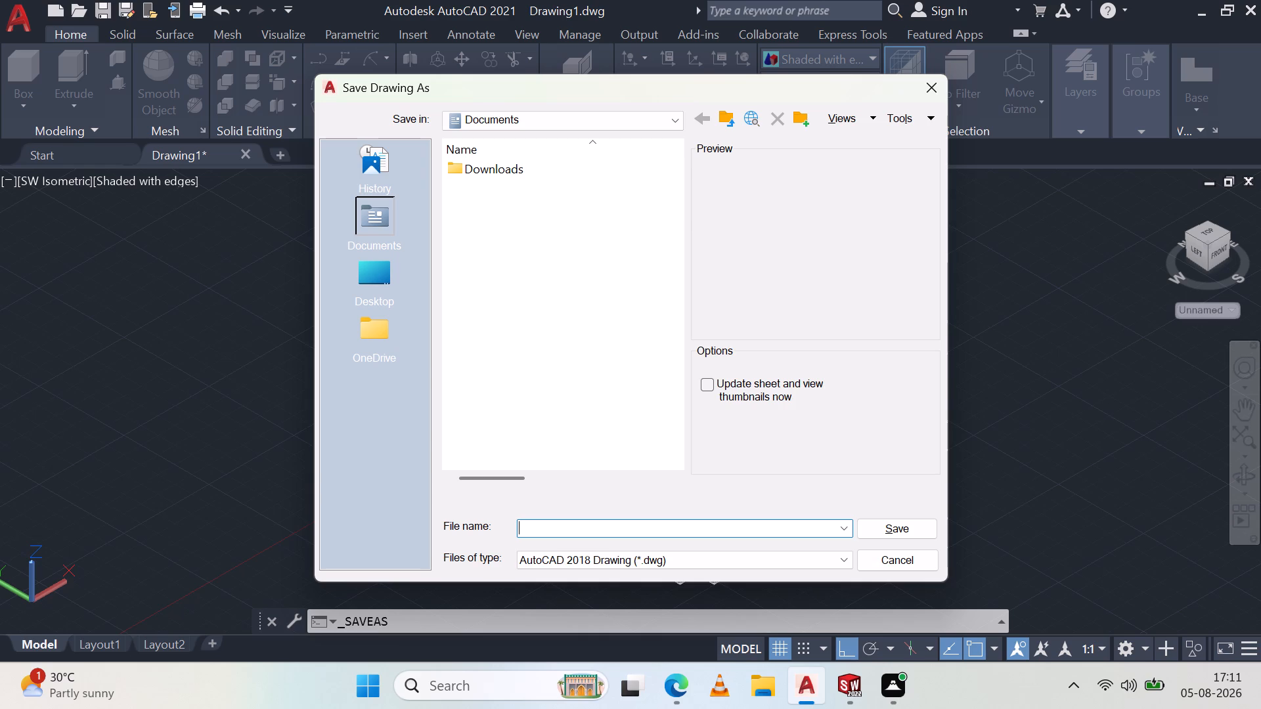
{"action": "type", "text": "aut"}
{"action": "key", "text": "p"}
{"action": "key", "text": "BackSpace"}
{"action": "type", "text": "ocad"}
{"action": "key", "text": "space"}
{"action": "type", "text": "mechanicaal 3"}
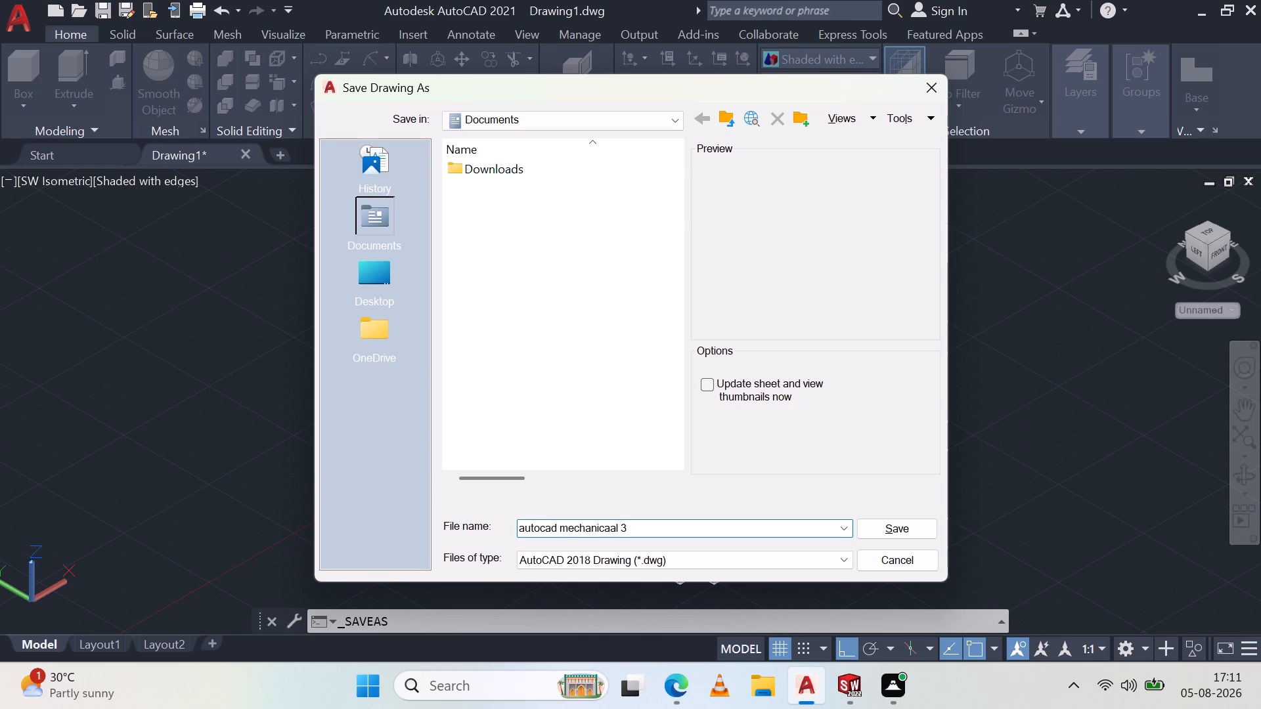
{"action": "type", "text": "d part"}
{"action": "left_click", "coordinate": [904, 530]}
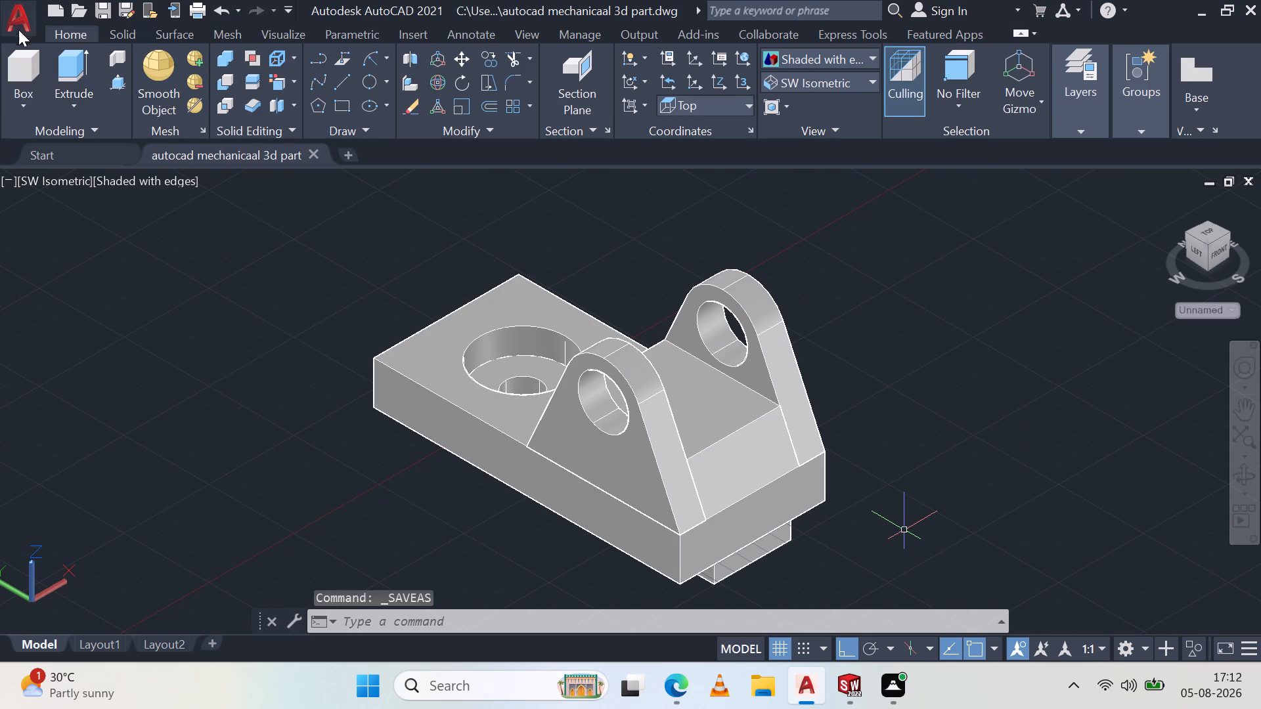
Export the current display to PDF in Documents as "autocad mechanicaal 3d part.pdf" with the AutoCAD PDF (General Documentation) preset.
{"action": "left_click", "coordinate": [22, 22]}
{"action": "left_click", "coordinate": [96, 345]}
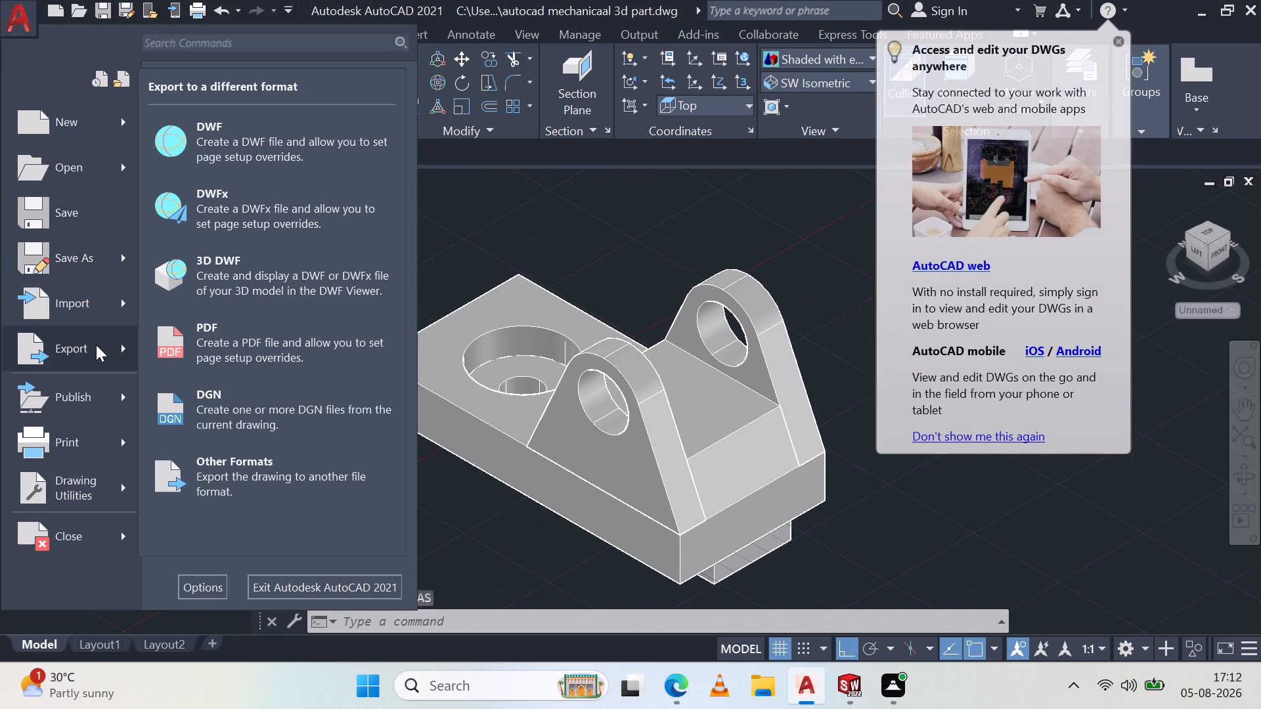
{"action": "left_click", "coordinate": [277, 346]}
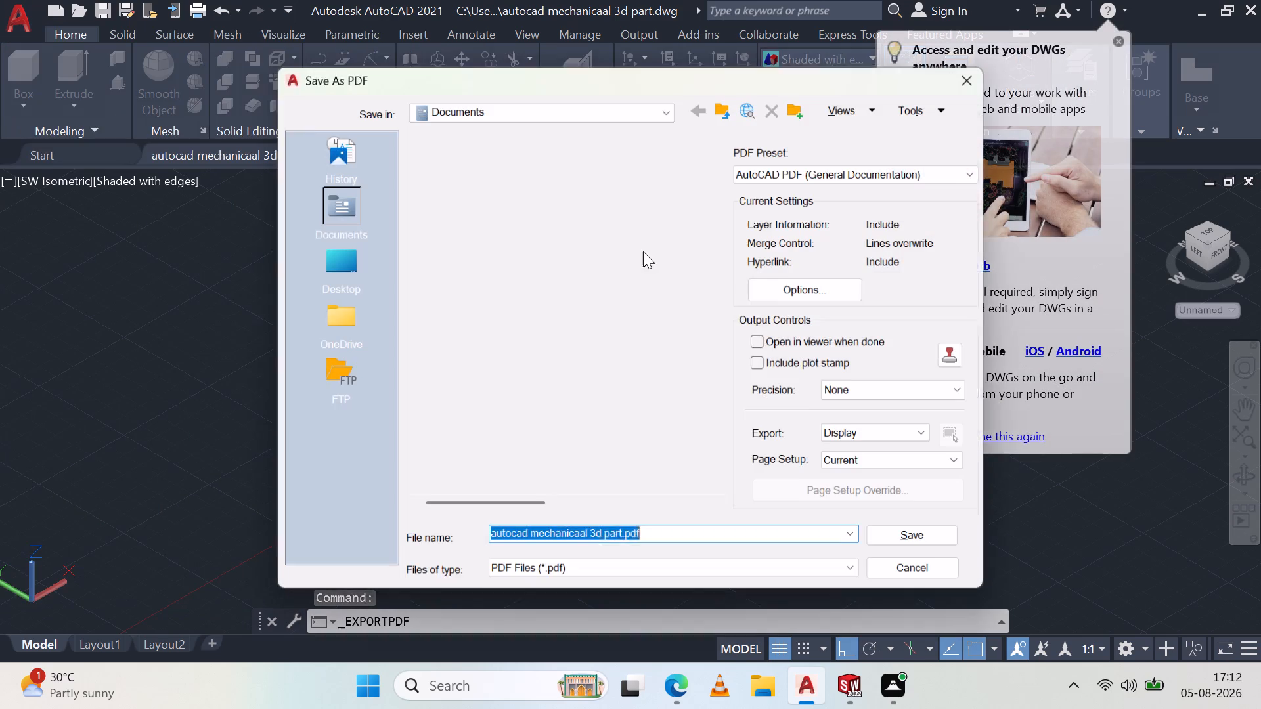
{"action": "left_click", "coordinate": [919, 546]}
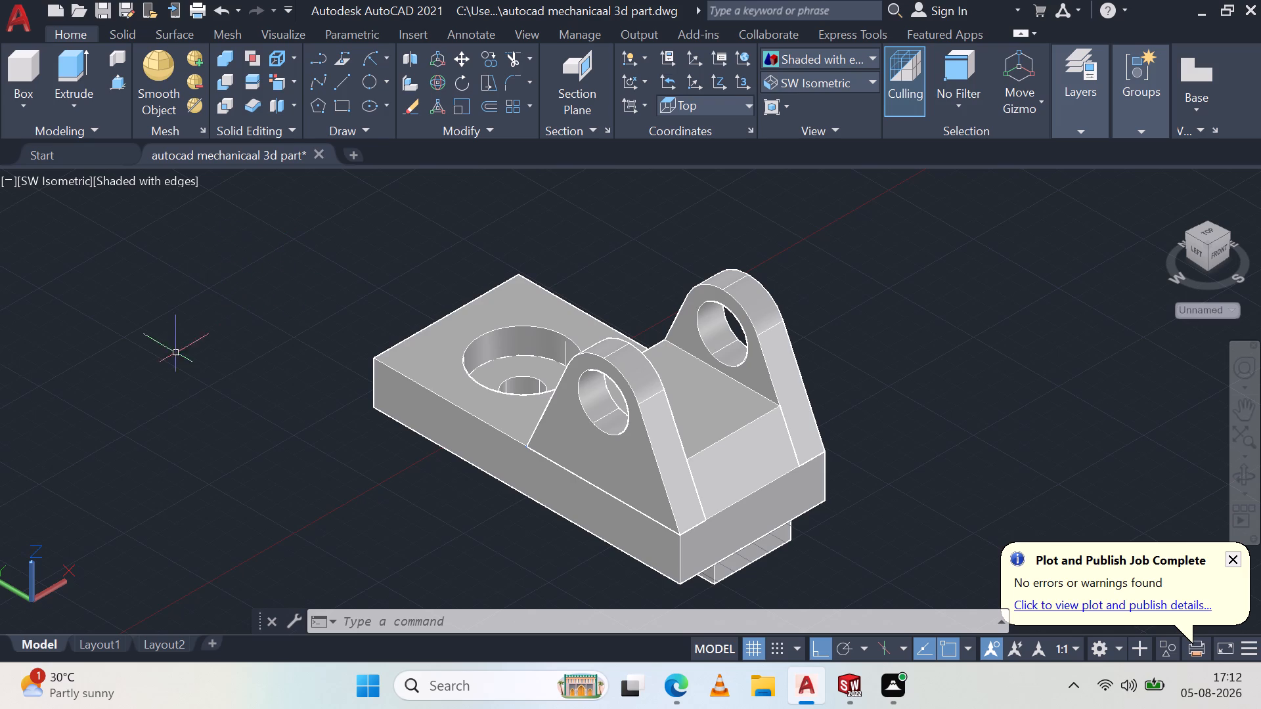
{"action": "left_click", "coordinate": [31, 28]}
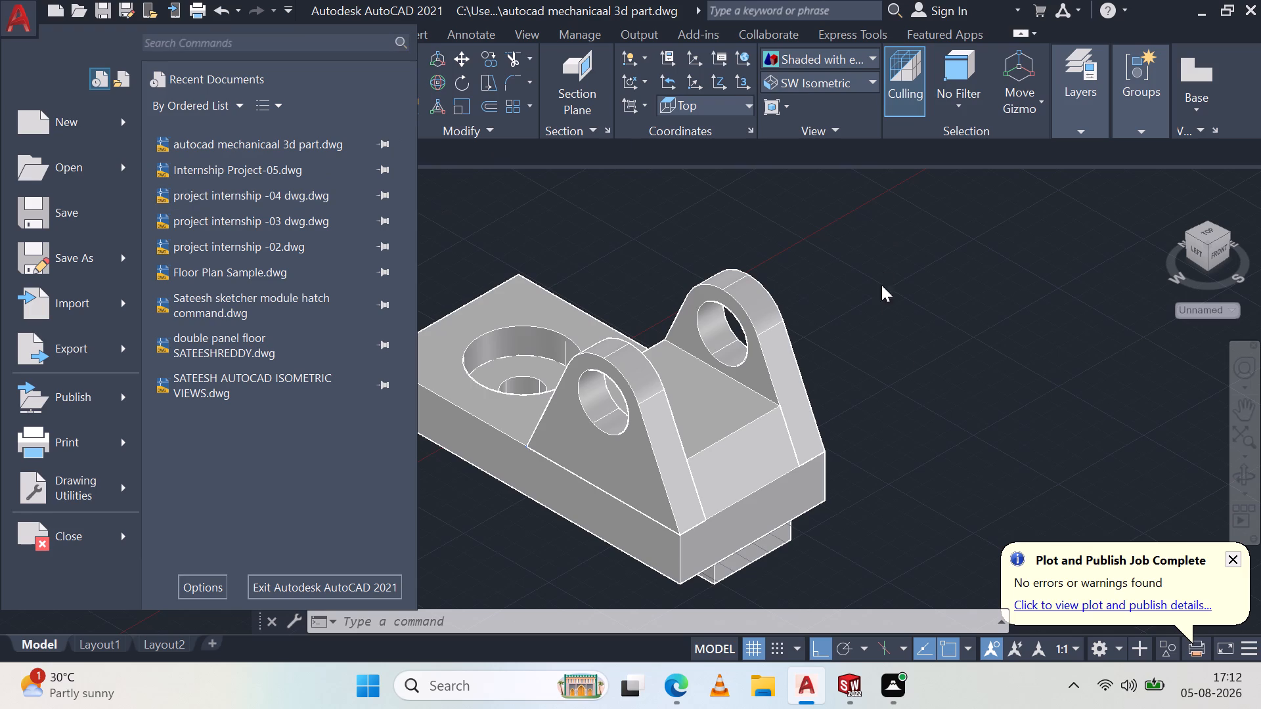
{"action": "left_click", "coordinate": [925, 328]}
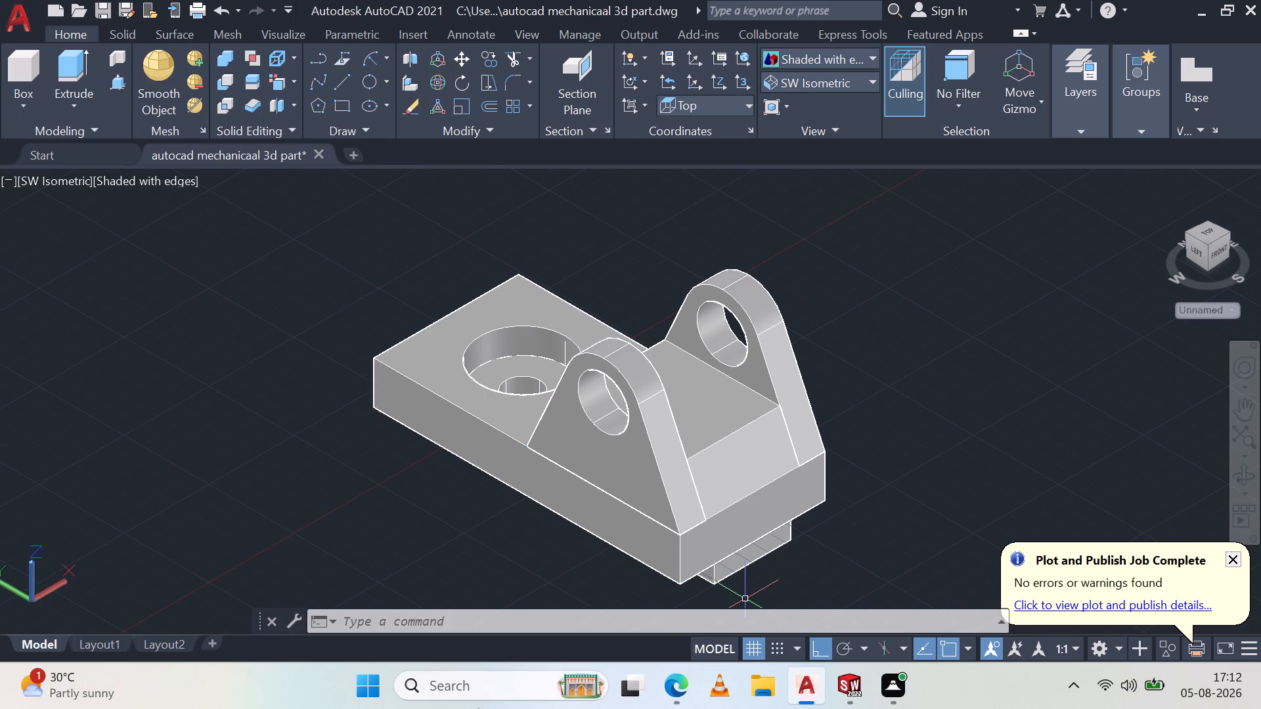